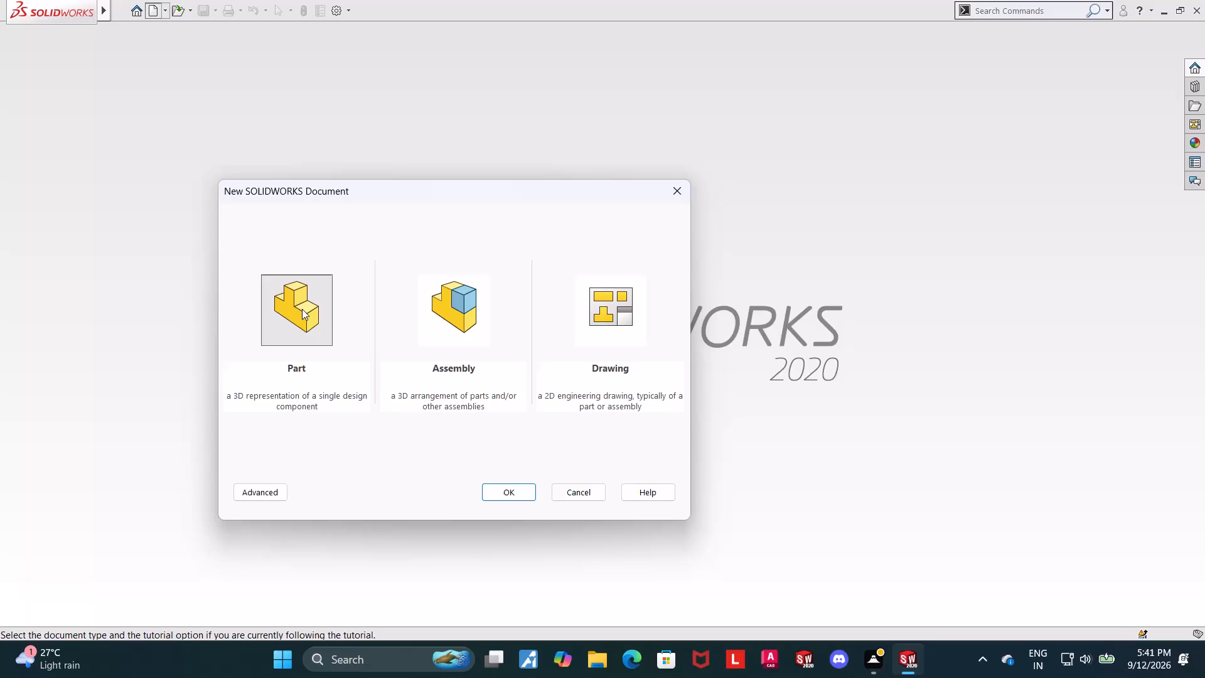
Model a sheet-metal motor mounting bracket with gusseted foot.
Create a new part document.
double_click(303, 304)
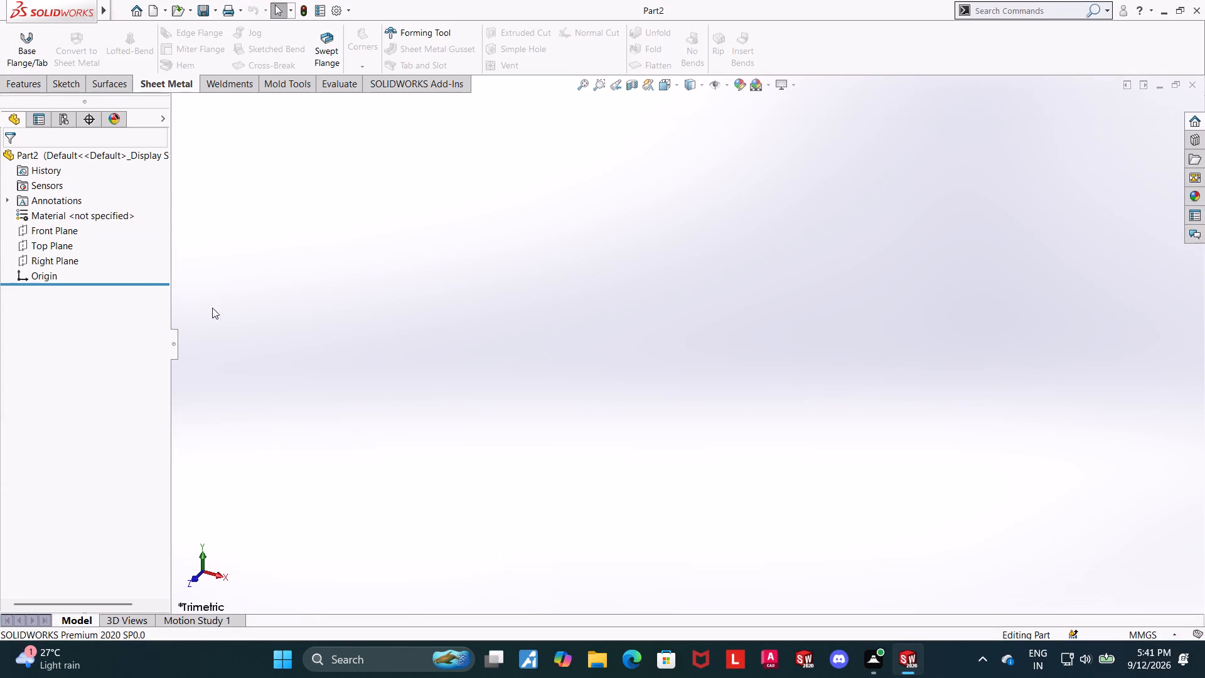
Start a new sketch on the Front Plane.
left_click(32, 227)
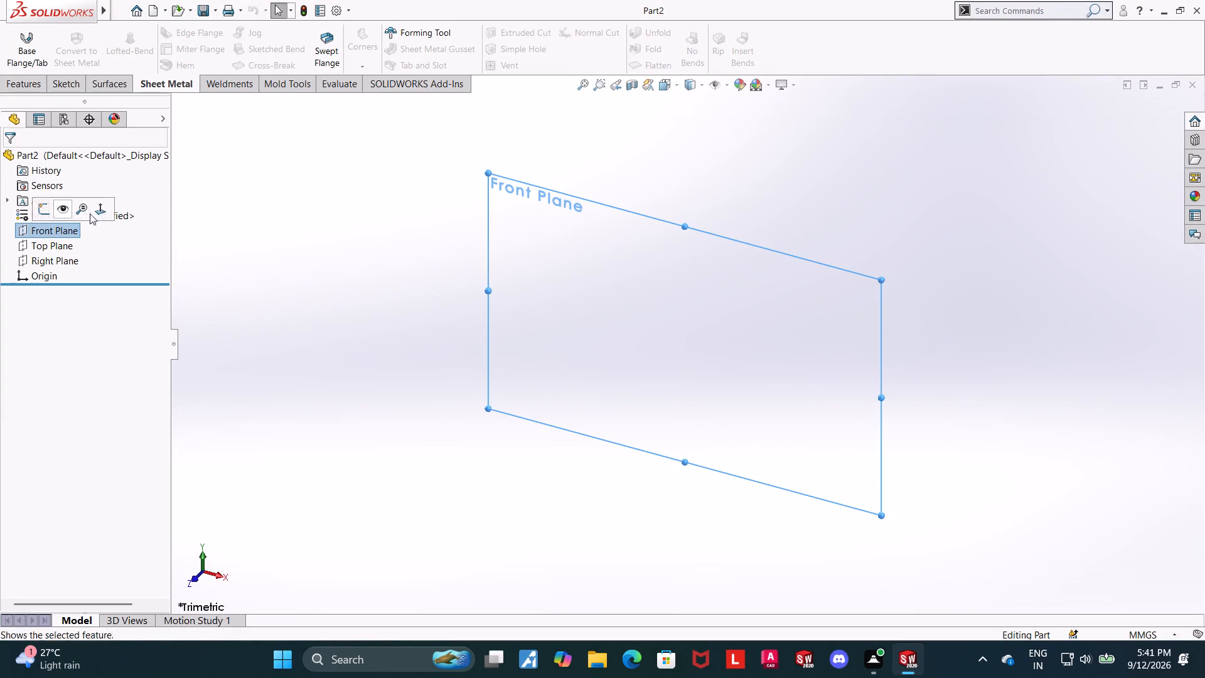
left_click(46, 210)
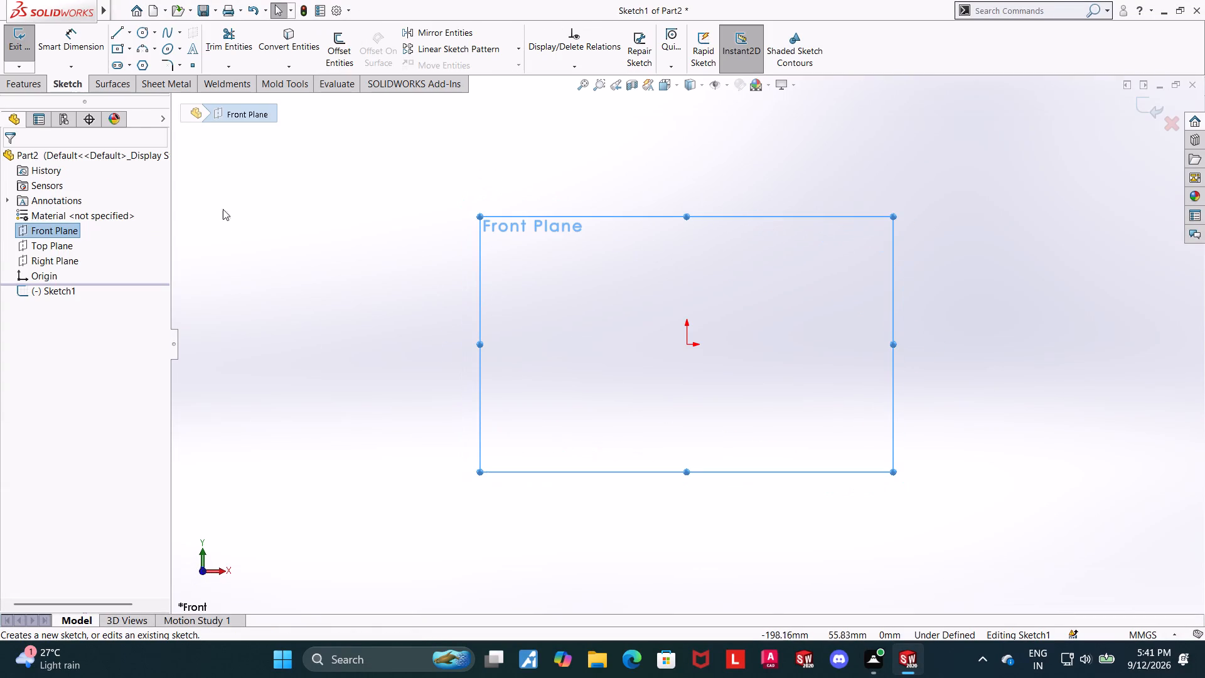
left_click(155, 83)
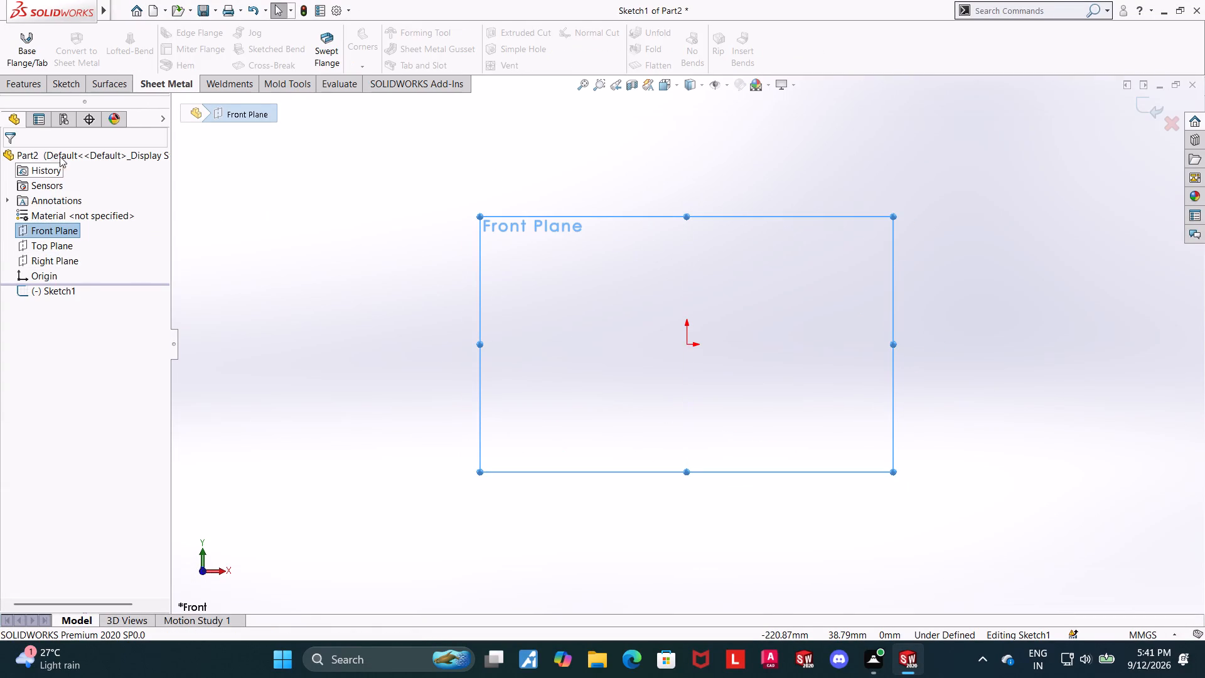
left_click(67, 299)
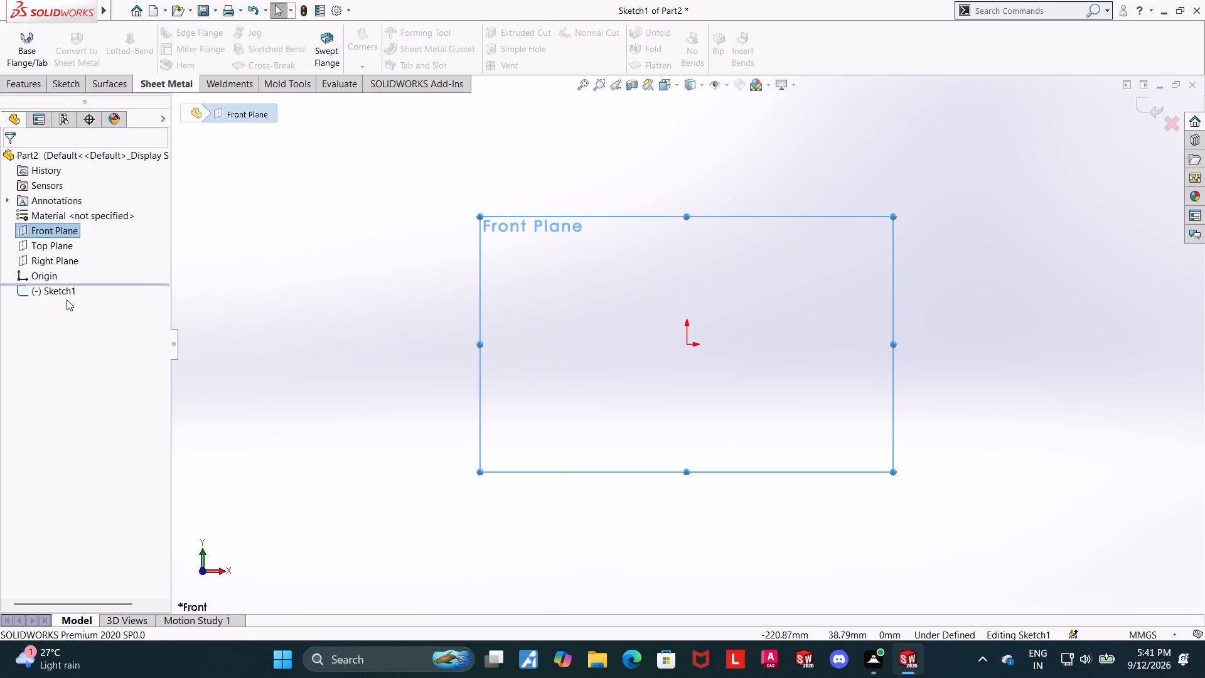
left_click(65, 293)
left_click(68, 86)
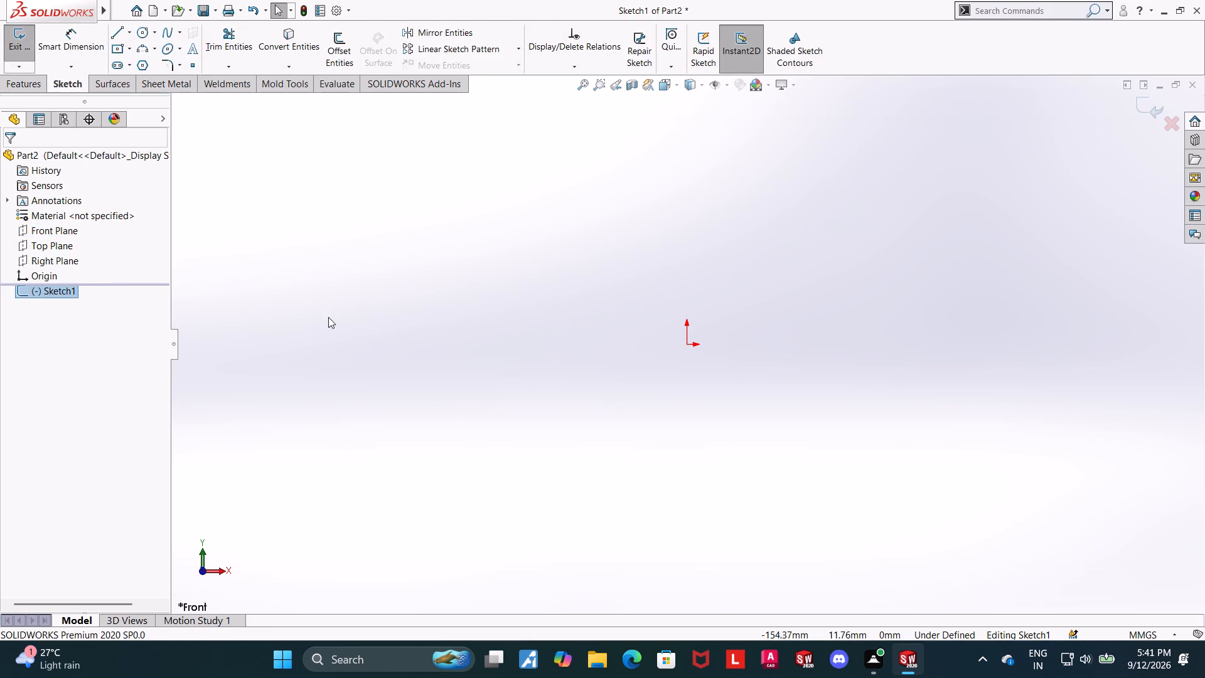
Draw a vertical construction centerline passing through the origin, extending above and below it.
left_click(132, 31)
left_click(129, 67)
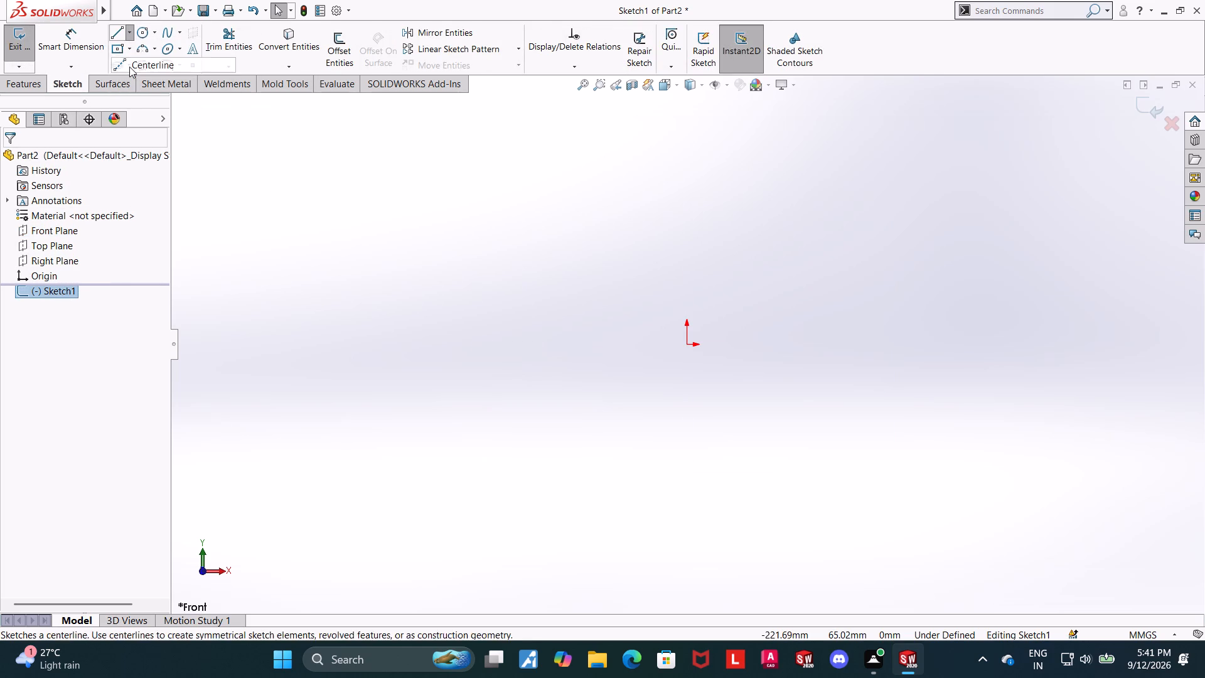
left_click(687, 176)
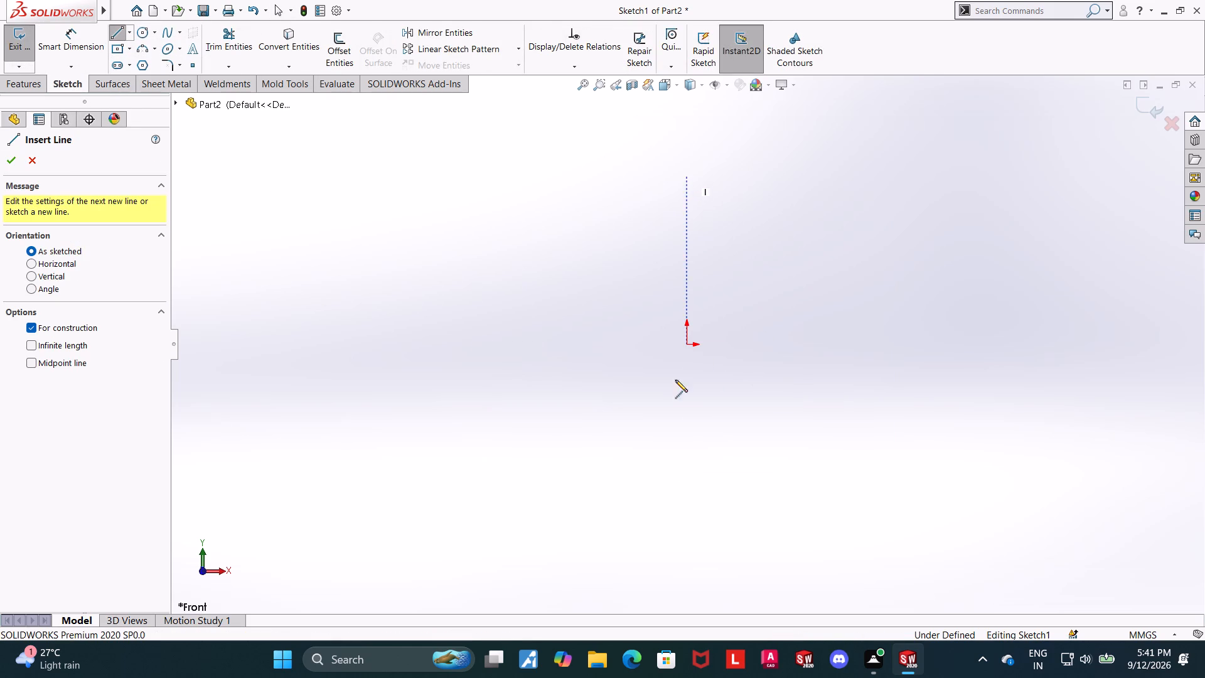
left_click(687, 556)
key("Escape")
key("Escape")
key("Escape")
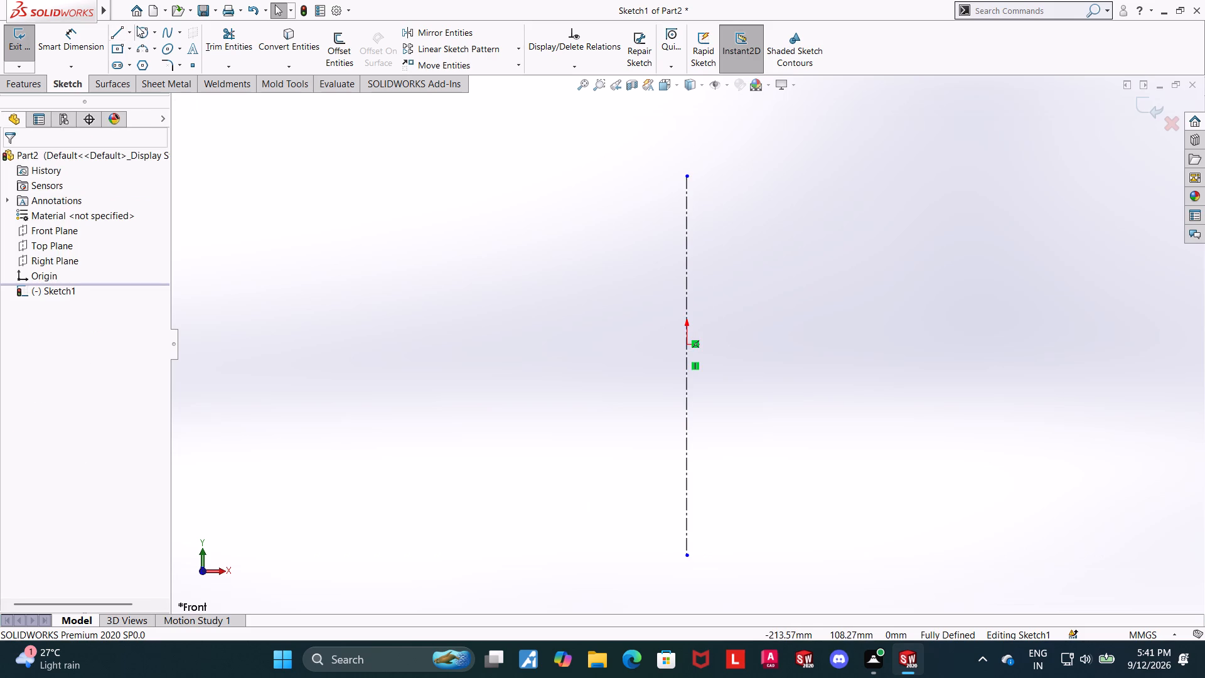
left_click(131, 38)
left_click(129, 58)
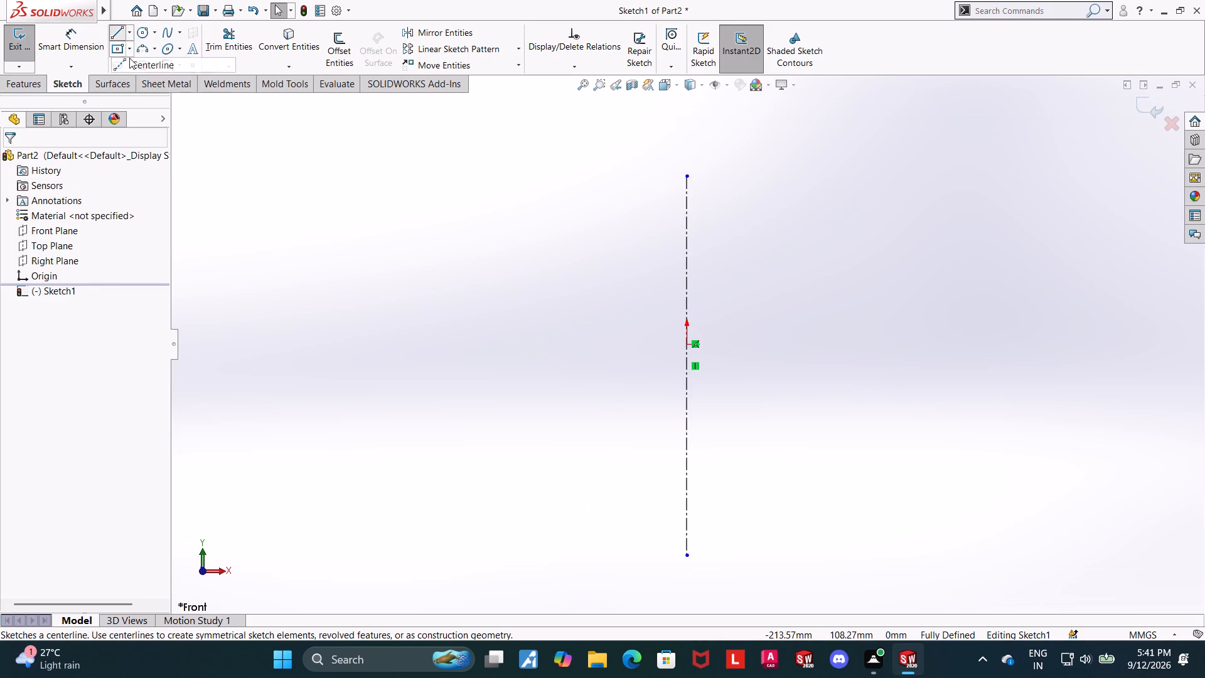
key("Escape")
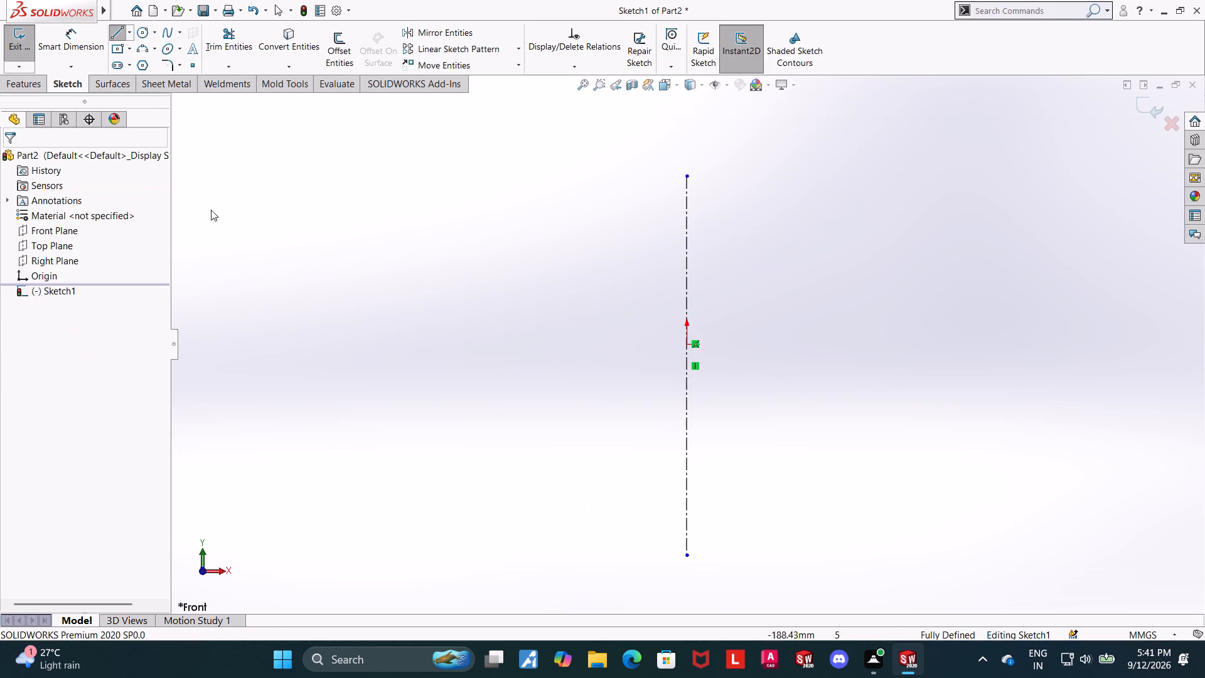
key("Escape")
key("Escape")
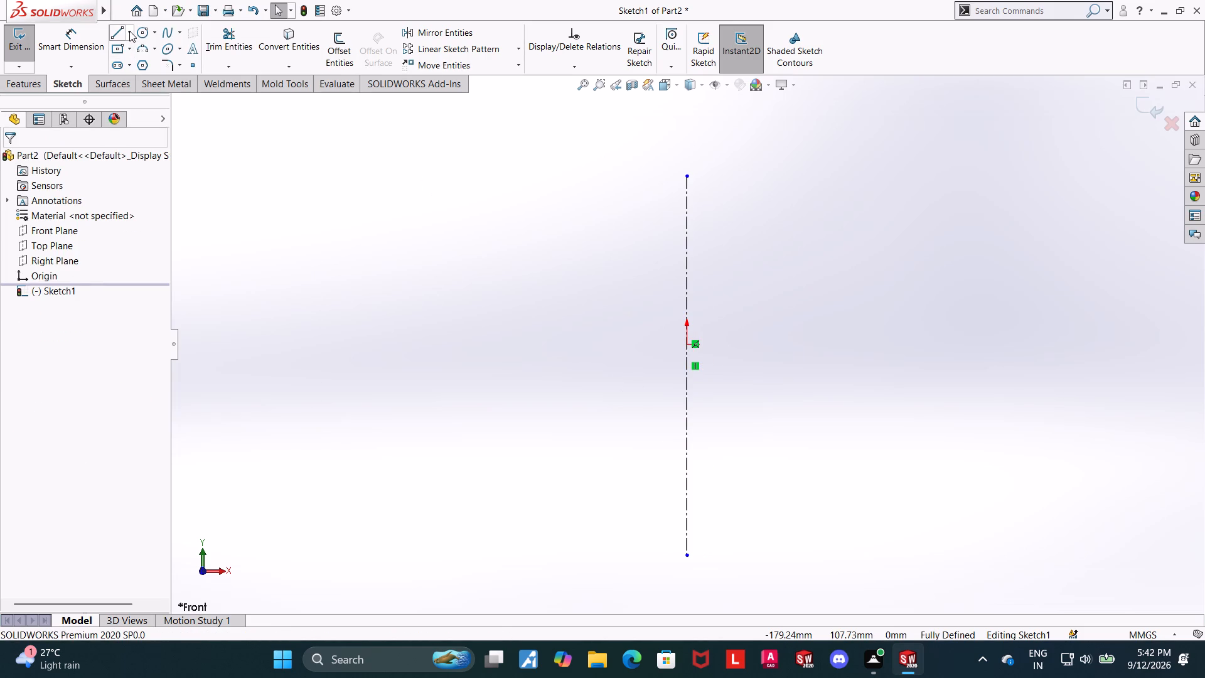
Draw a horizontal midpoint line about 220 mm long below the origin, centred on the vertical centerline.
left_click(129, 30)
left_click(135, 85)
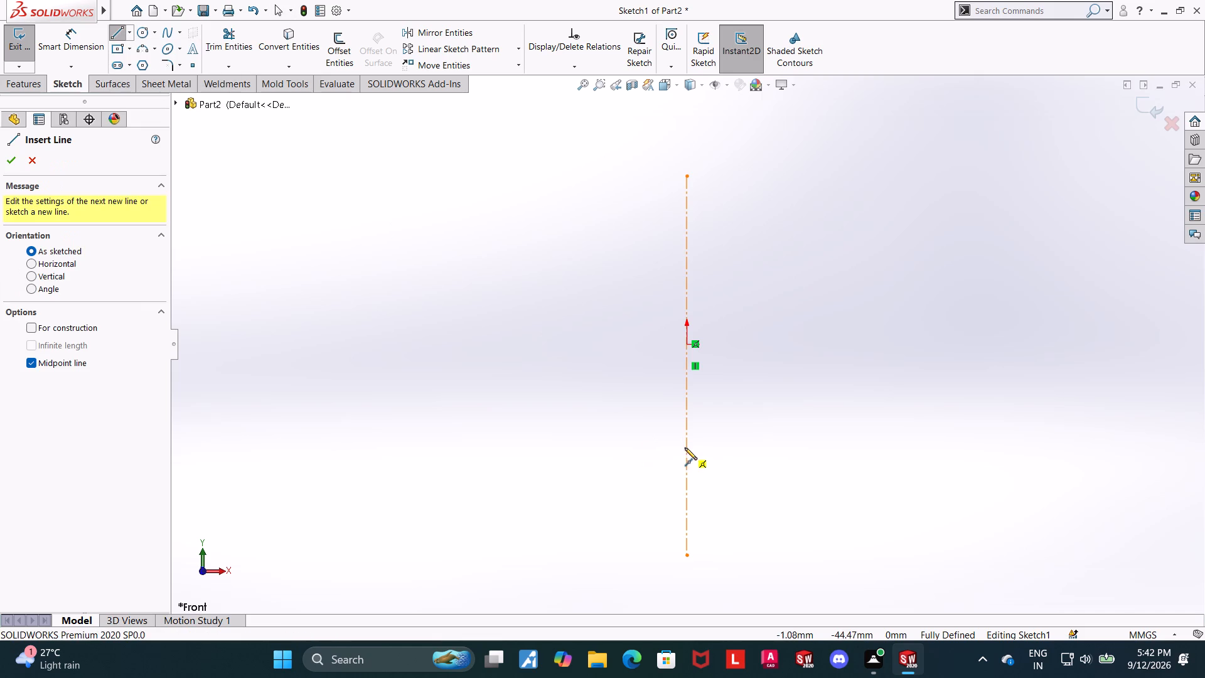
left_click(688, 448)
left_click(941, 446)
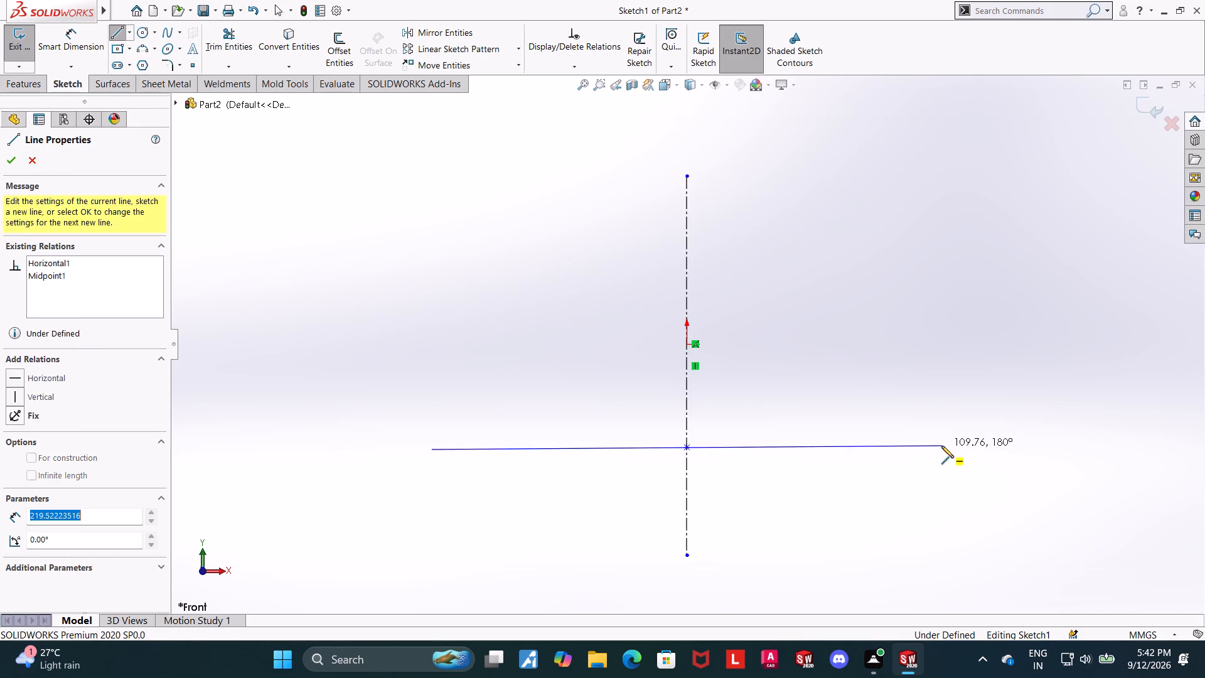
key("Escape")
key("Escape")
key("Escape")
Dimension the horizontal line's length and set it to 80 mm.
left_click(69, 26)
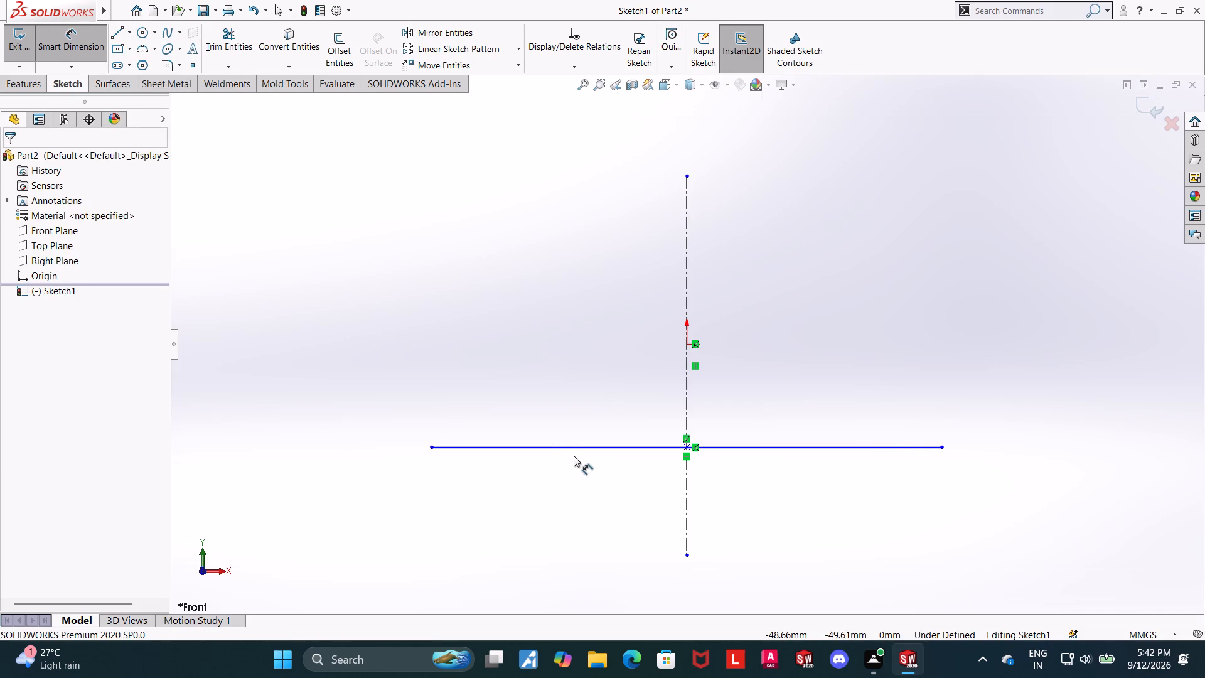
left_click(574, 451)
left_click(579, 486)
type("80")
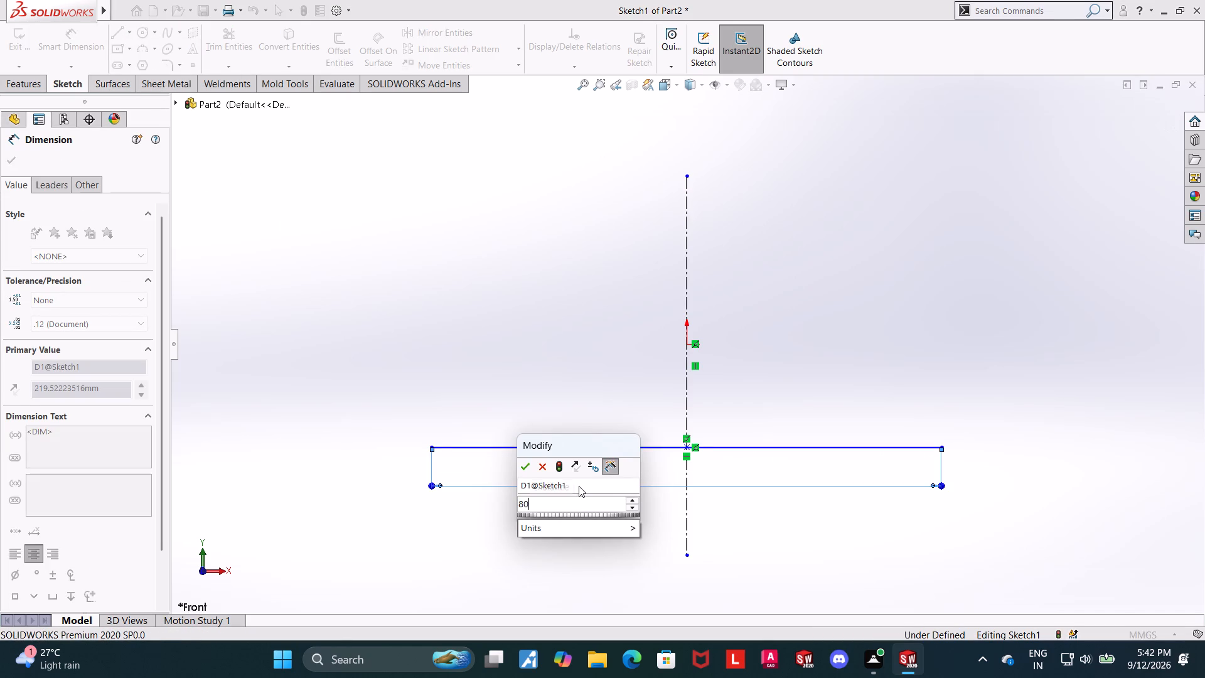
key("Return")
key("Escape")
key("Escape")
key("Escape")
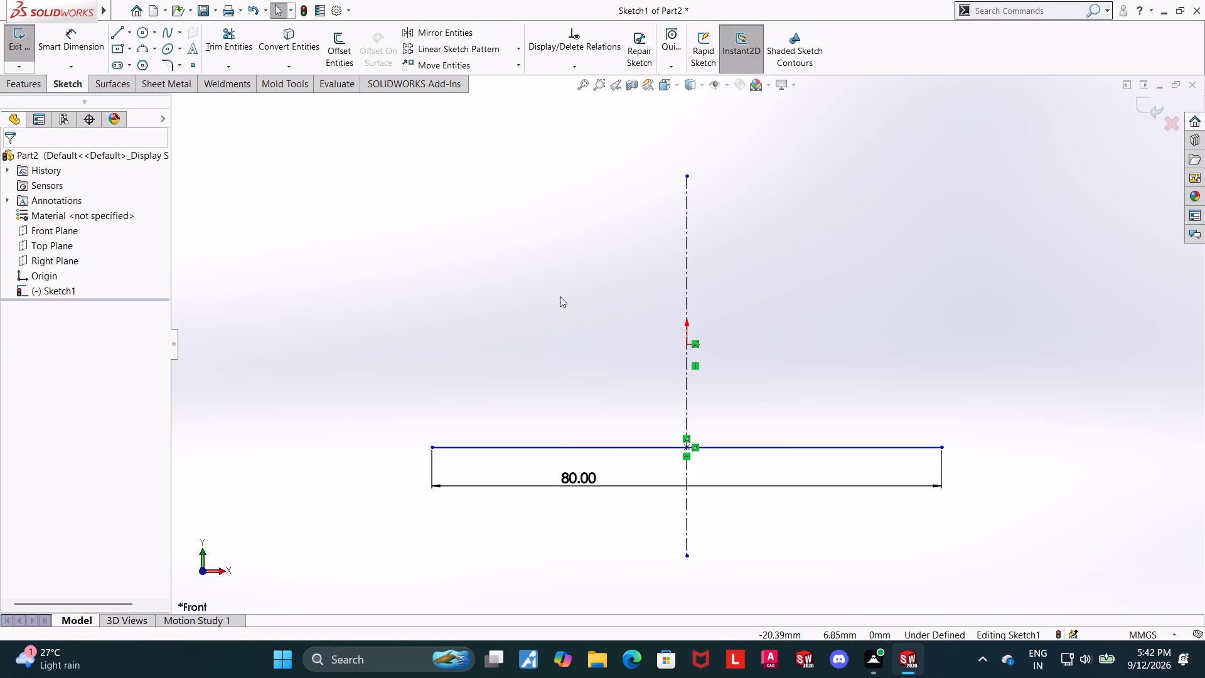
Dimension the vertical distance from the origin to the horizontal line and set it to 60 mm.
left_click(82, 43)
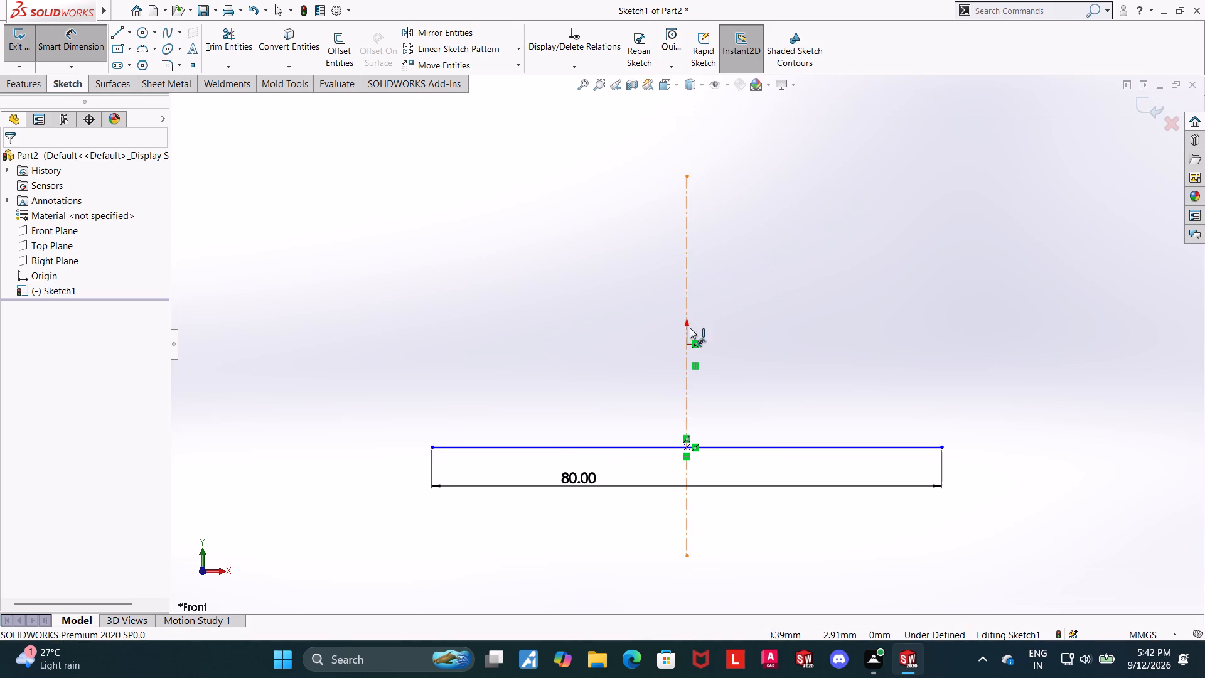
left_click(687, 342)
left_click(778, 448)
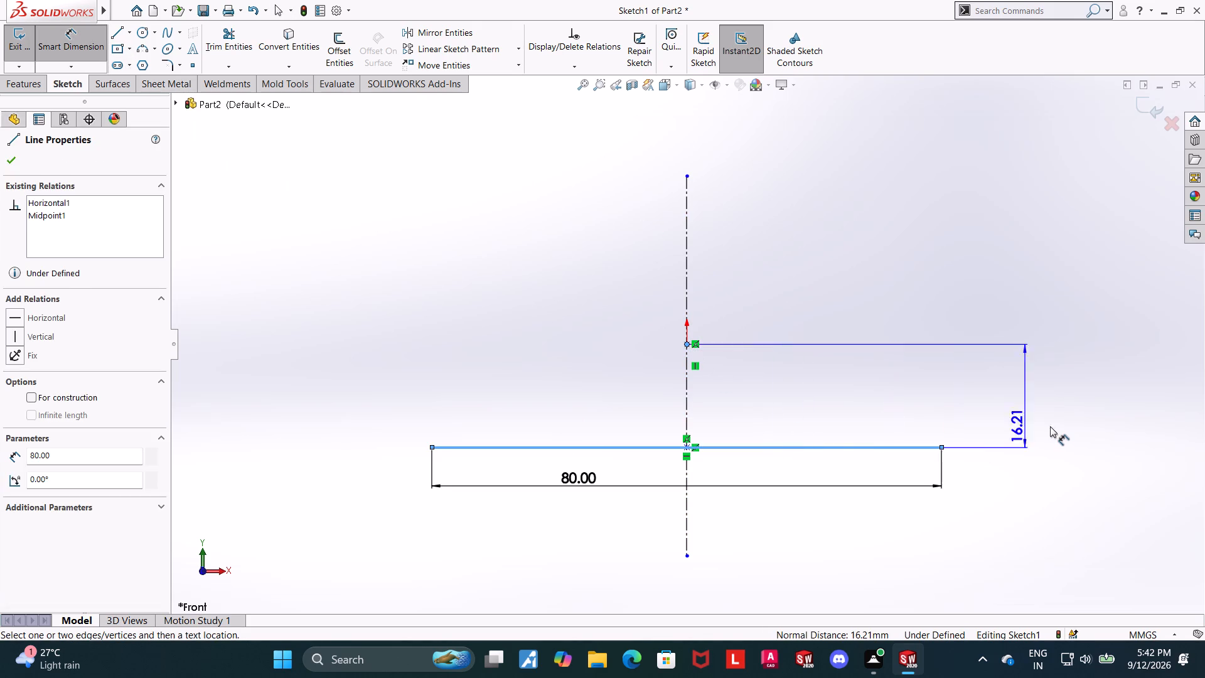
left_click(1059, 427)
type("60")
key("Return")
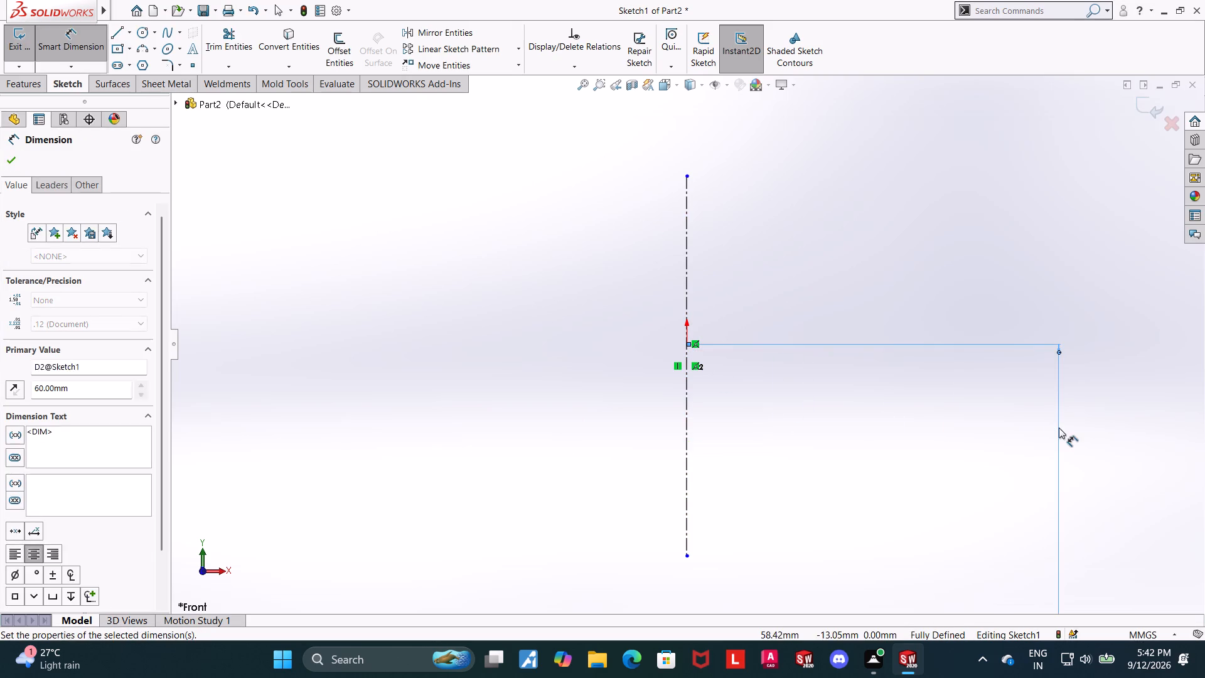
key("Escape")
scroll(866, 405, "up", 7)
scroll(727, 404, "down", 2)
scroll(675, 377, "down", 2)
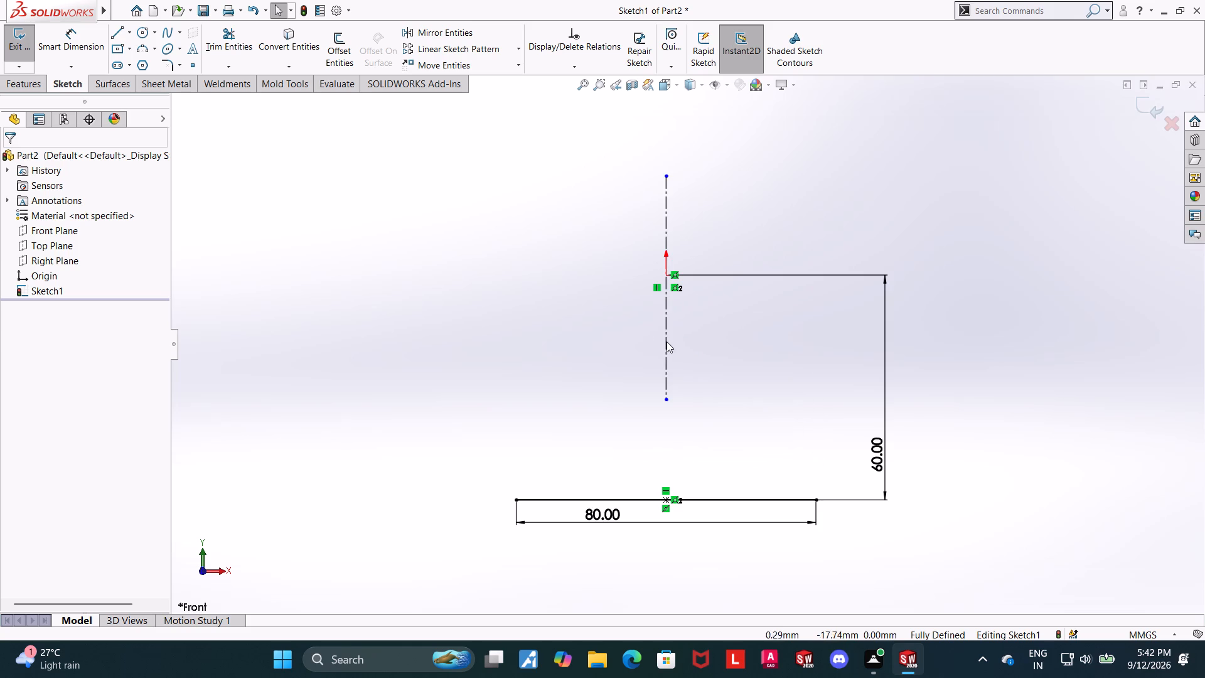
key("Escape")
key("Escape")
Sketch a circle about 53 mm in diameter centred on the origin.
left_click(145, 32)
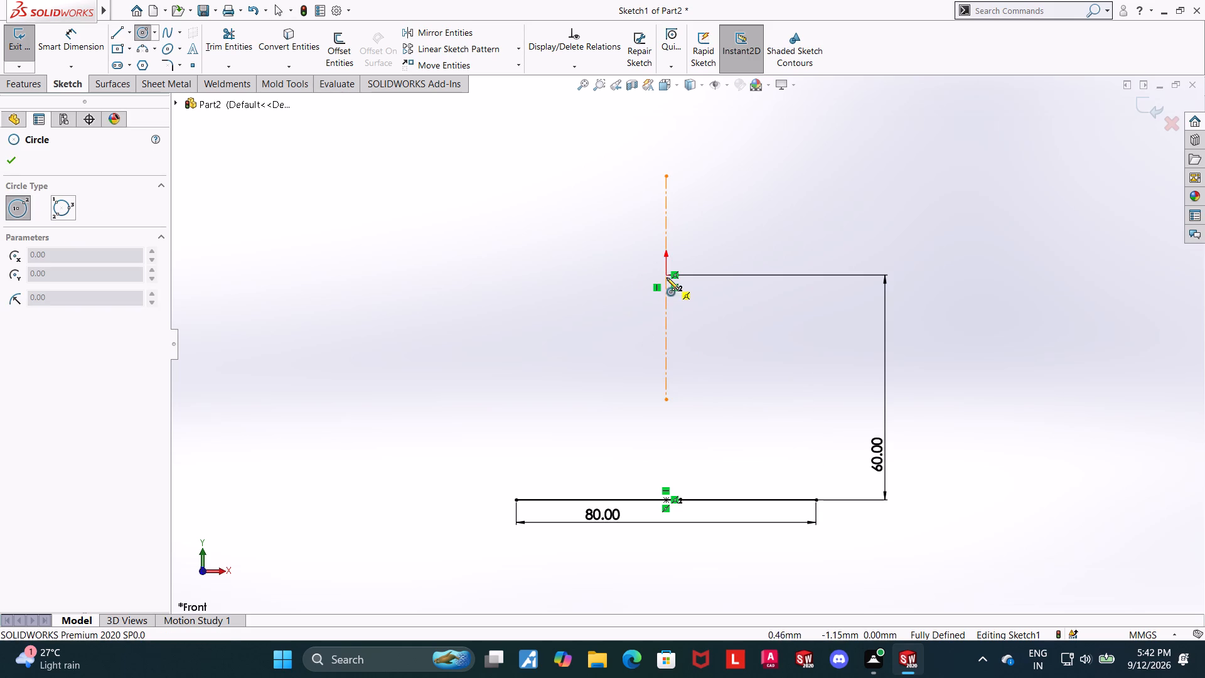
left_click(666, 276)
left_click(759, 237)
key("Escape")
key("Escape")
Dimension the circle's diameter and set it to 80 mm.
left_click(76, 30)
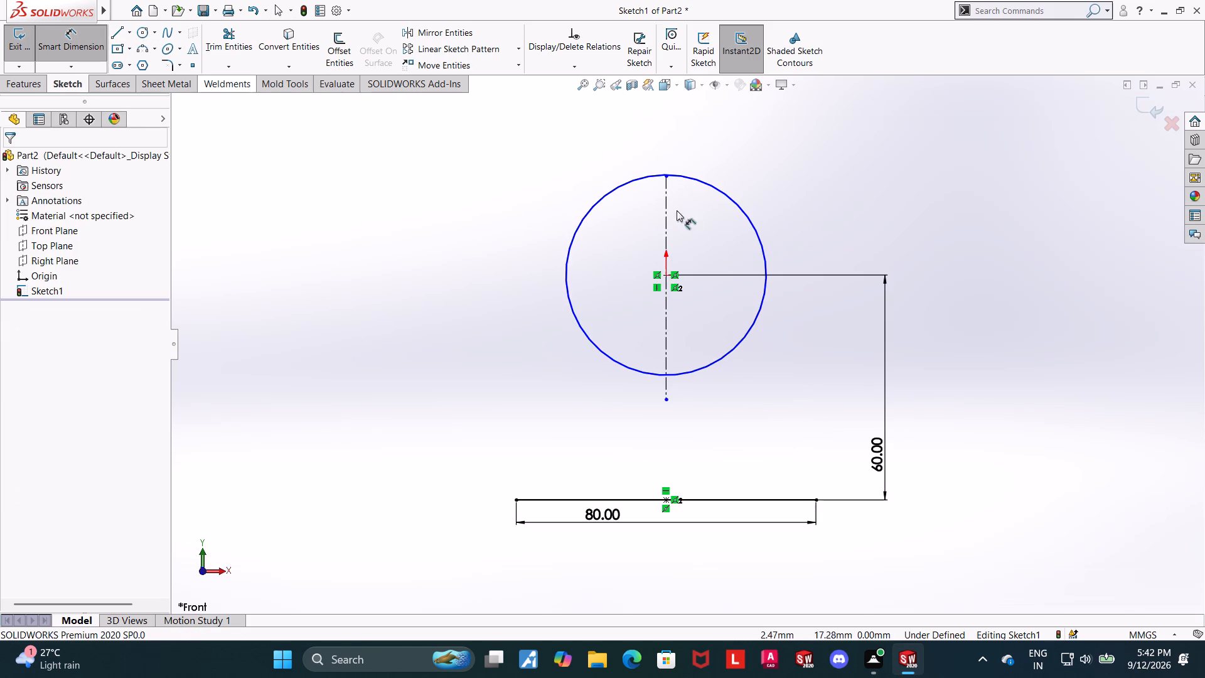
left_click(739, 203)
left_click(820, 185)
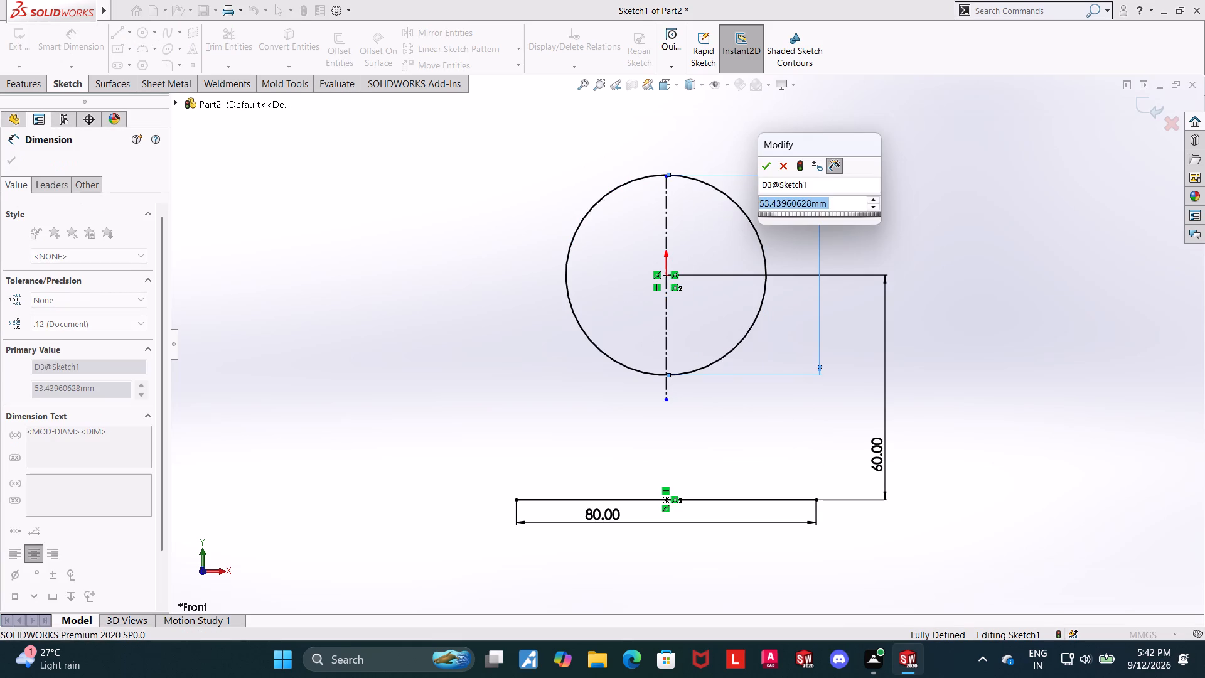
type("80")
key("Return")
key("Escape")
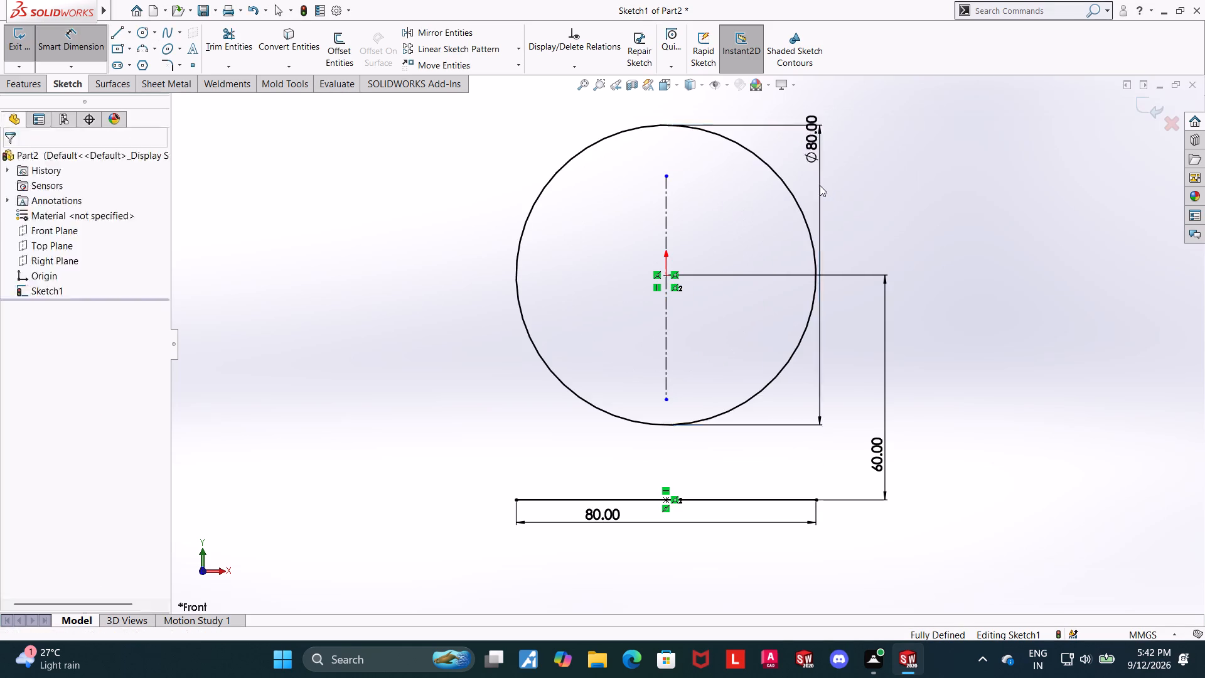
key("Escape")
Draw two vertical lines from the circle's side quadrant points down to the two ends of the 80 mm base line.
left_click(116, 38)
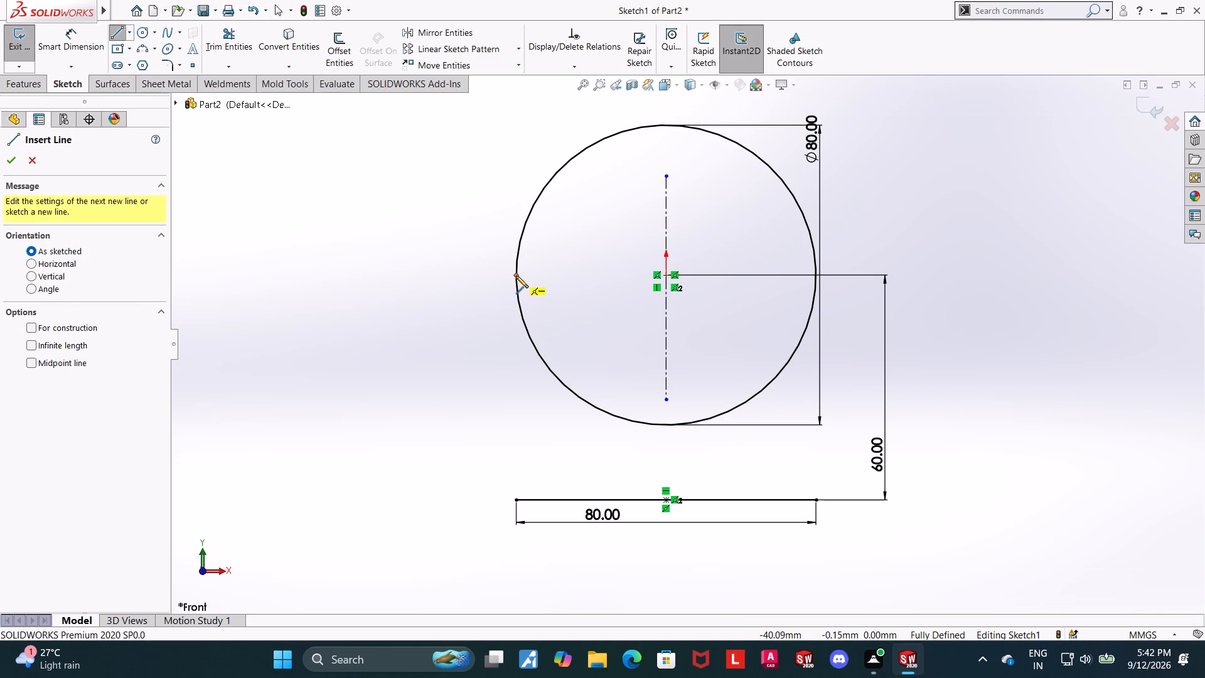
left_click(516, 276)
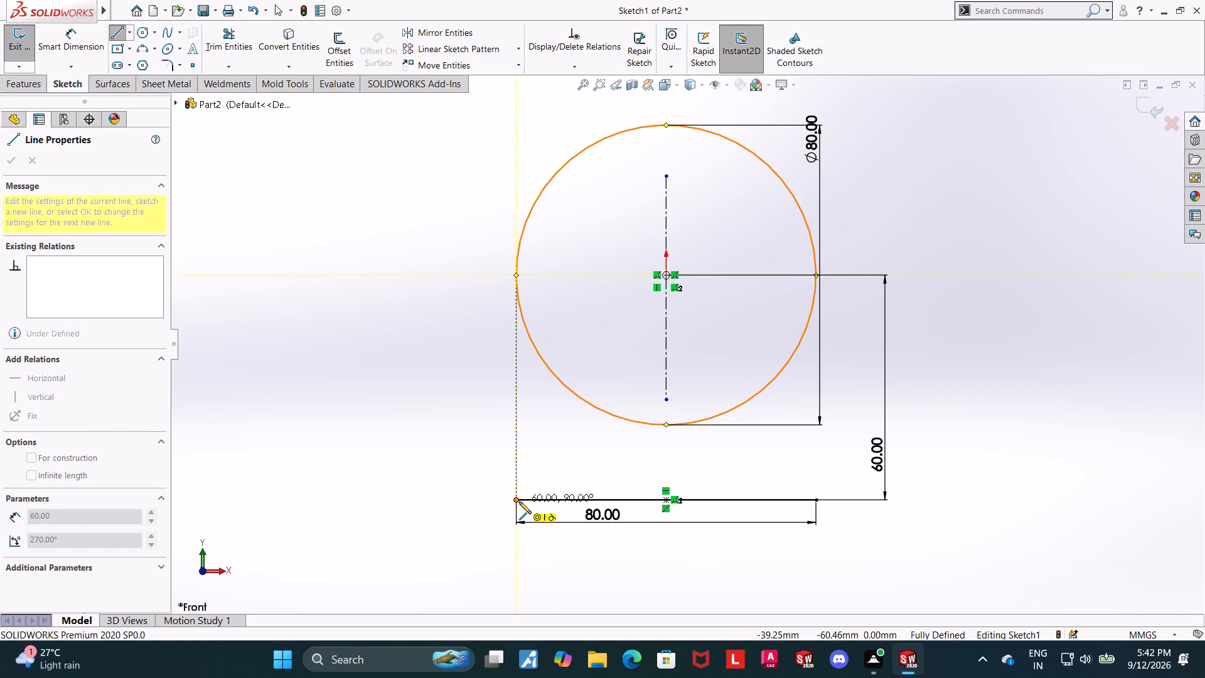
left_click(519, 502)
key("Escape")
key("Escape")
key("Escape")
left_click(120, 31)
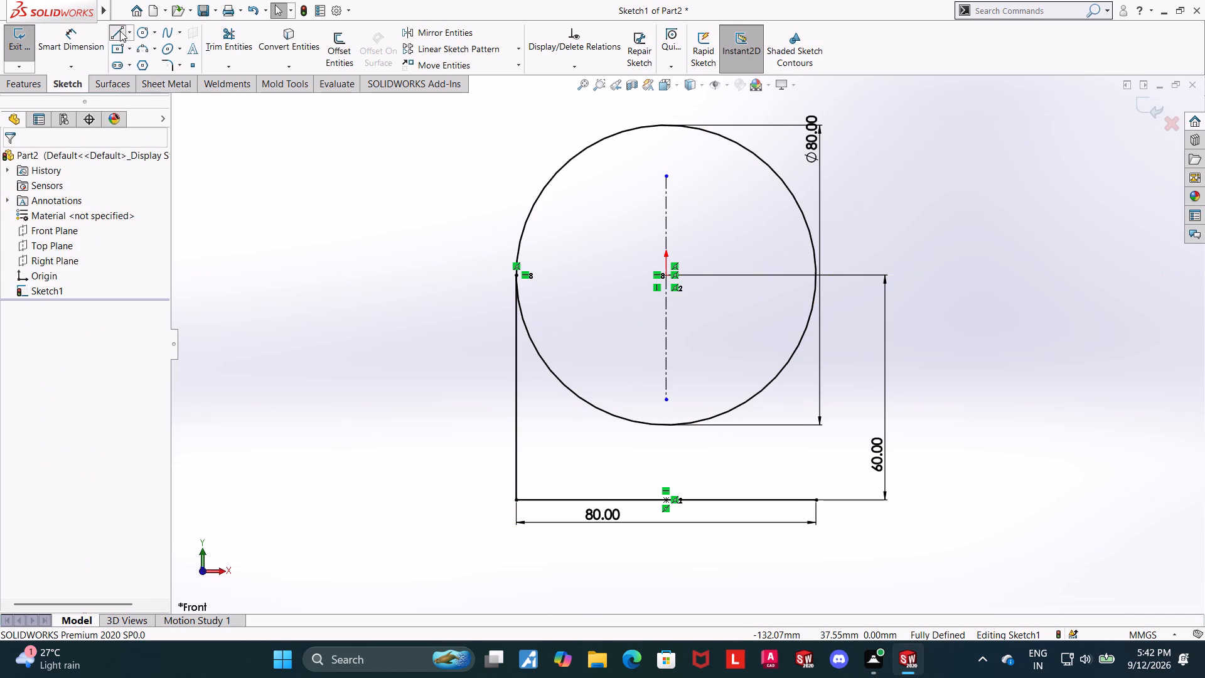
left_click(817, 276)
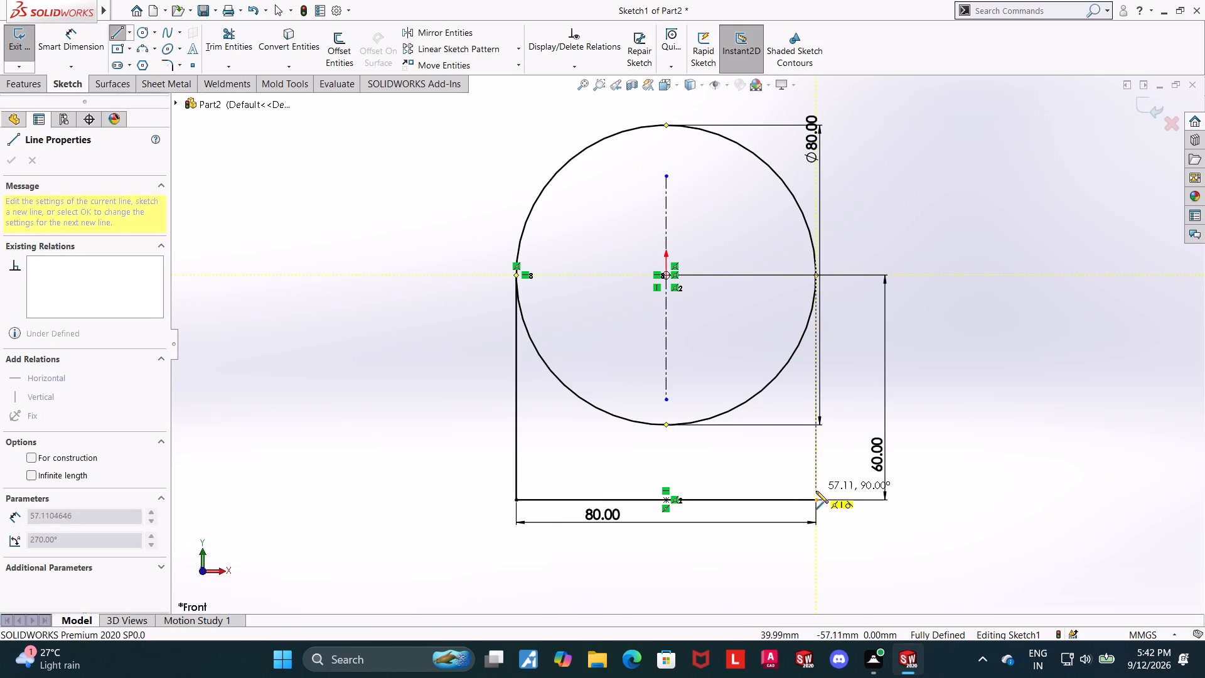
left_click(817, 502)
key("Escape")
key("Escape")
key("Escape")
Trim away the lower half of the 80 mm circle between the two vertical lines, leaving an arched outline.
left_click(243, 38)
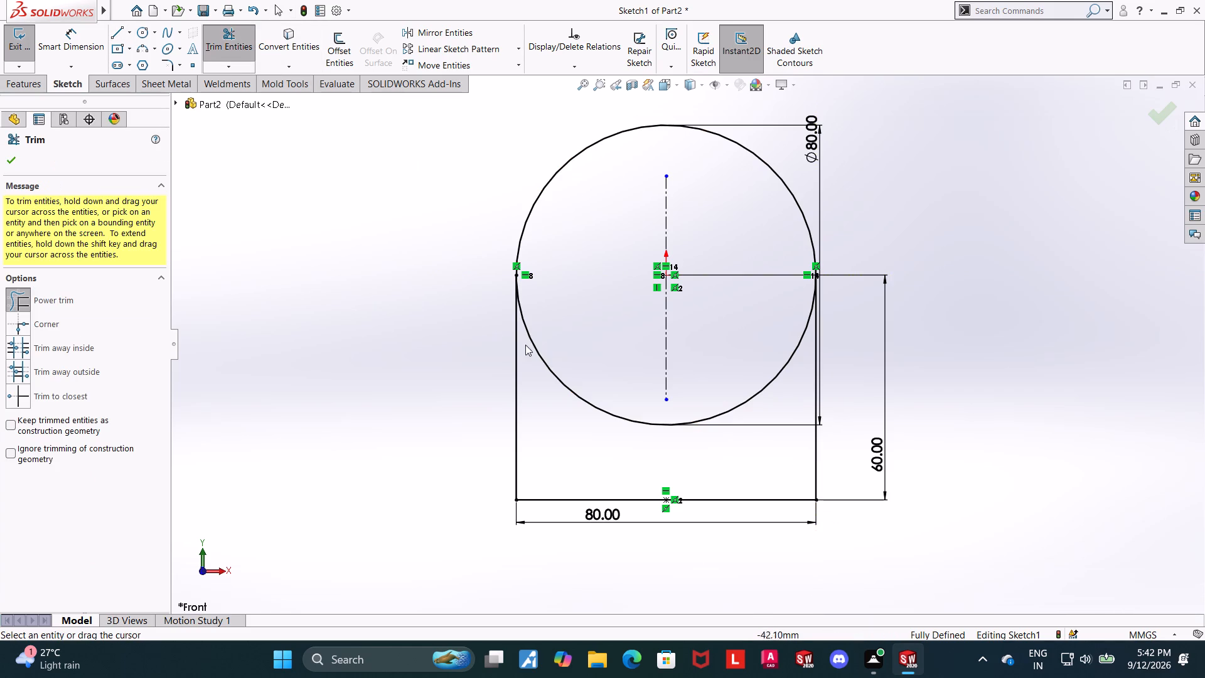
left_click_drag(588, 325, 560, 419)
scroll(740, 353, "up", 3)
key("Escape")
key("Escape")
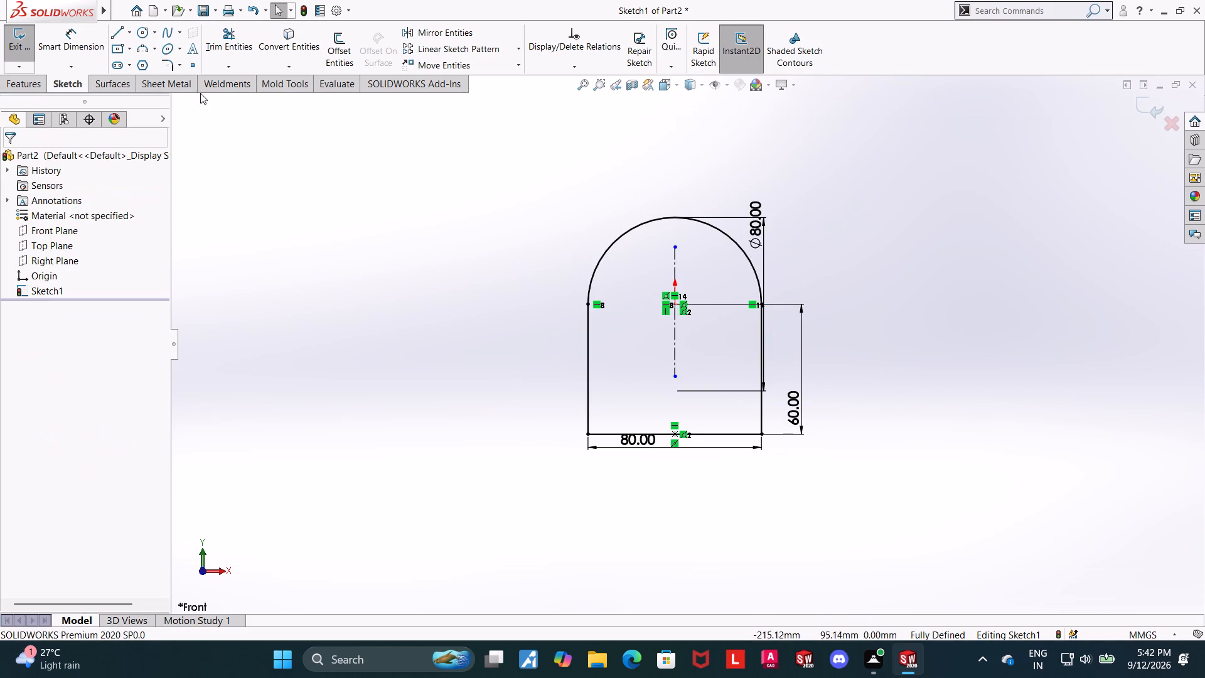
Sketch an inner circle about 54 mm in diameter centred on the origin inside the arched outline.
left_click(139, 31)
left_click(677, 303)
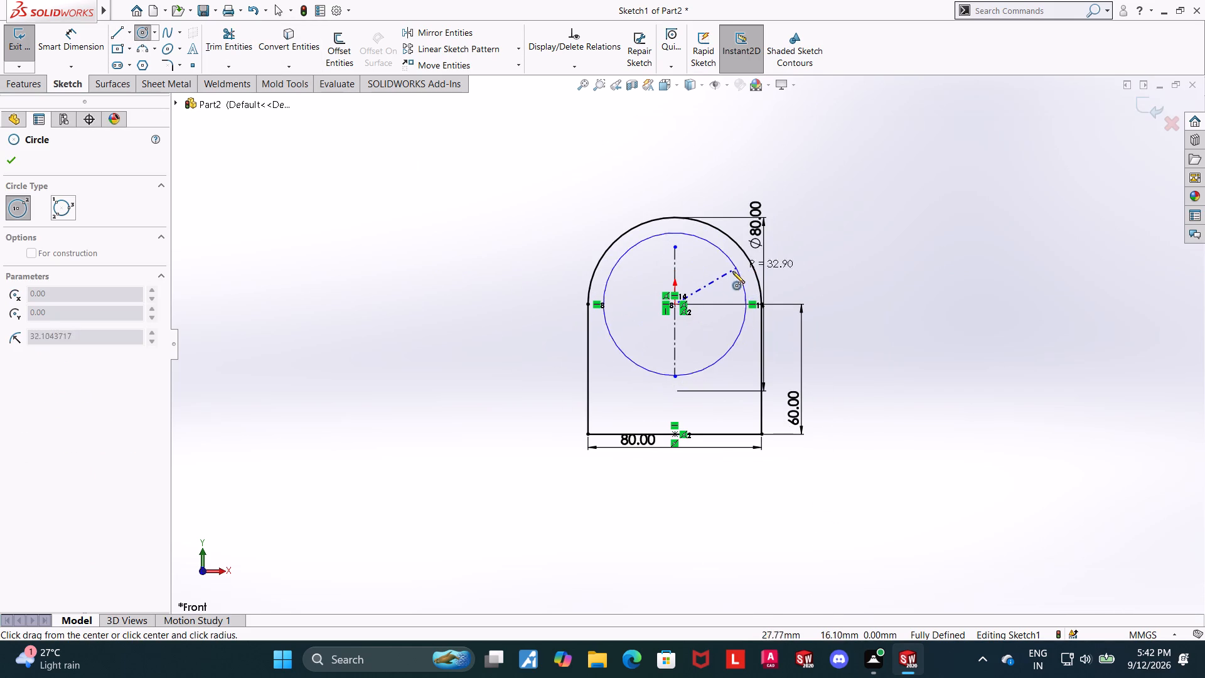
left_click(727, 277)
key("Escape")
key("Escape")
Dimension the inner circle's diameter and set it to 55 mm.
left_click(70, 39)
left_click(710, 350)
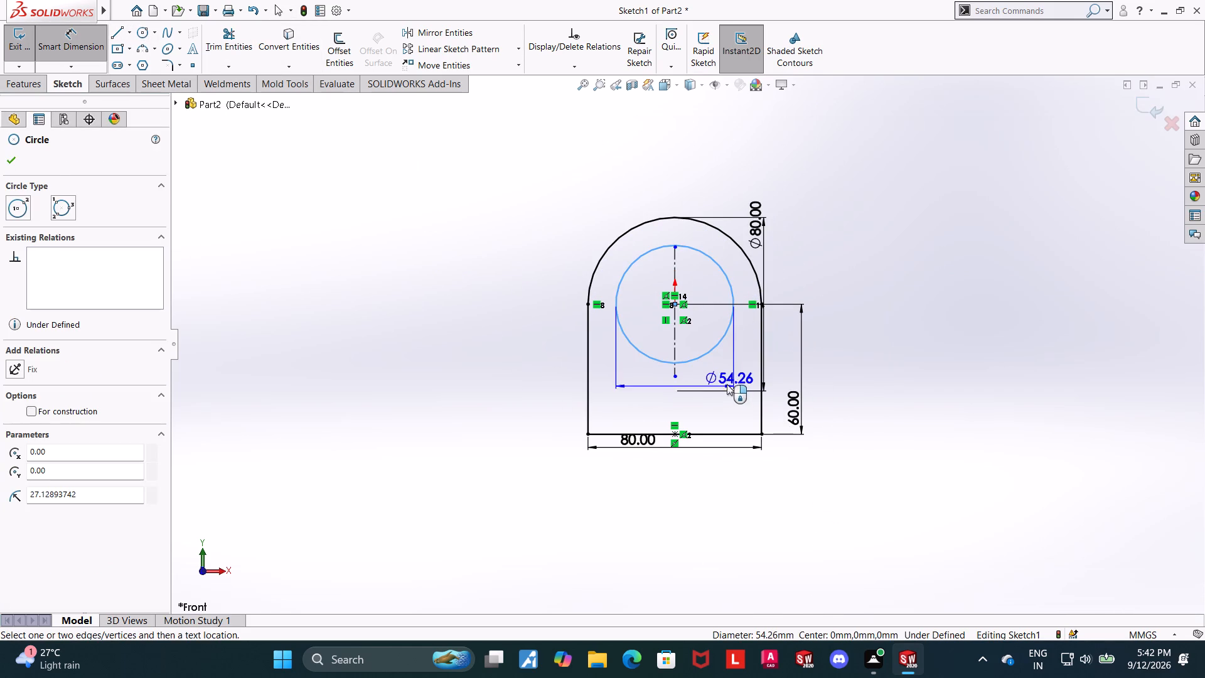
left_click(722, 375)
type("55")
key("Return")
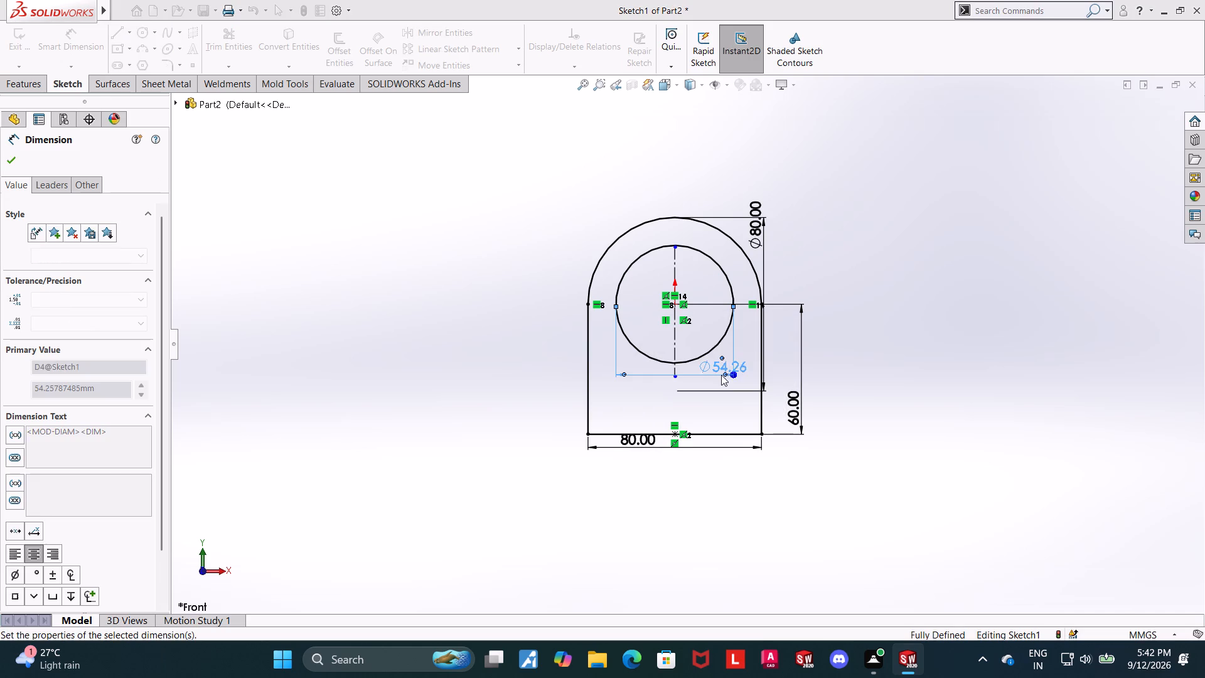
key("Escape")
key("Escape")
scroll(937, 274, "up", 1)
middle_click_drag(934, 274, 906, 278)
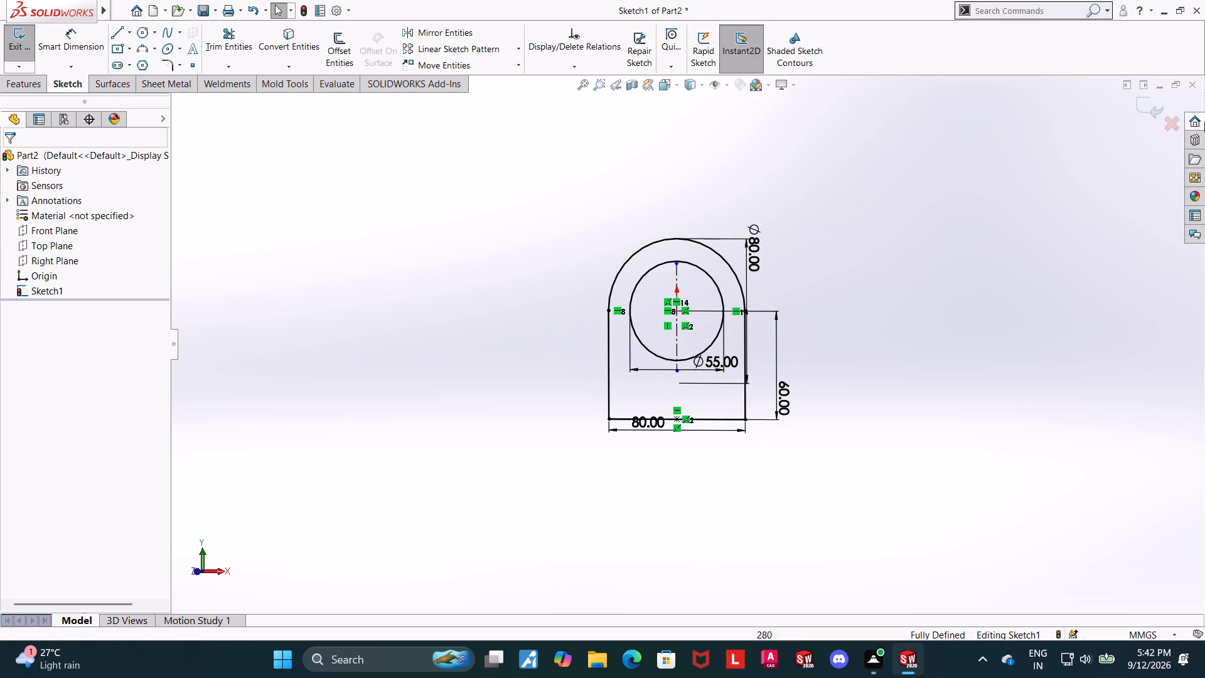
Close the arched profile sketch and turn it into a sheet metal base flange 1.5 mm thick.
left_click(1140, 112)
middle_click_drag(984, 222, 973, 226)
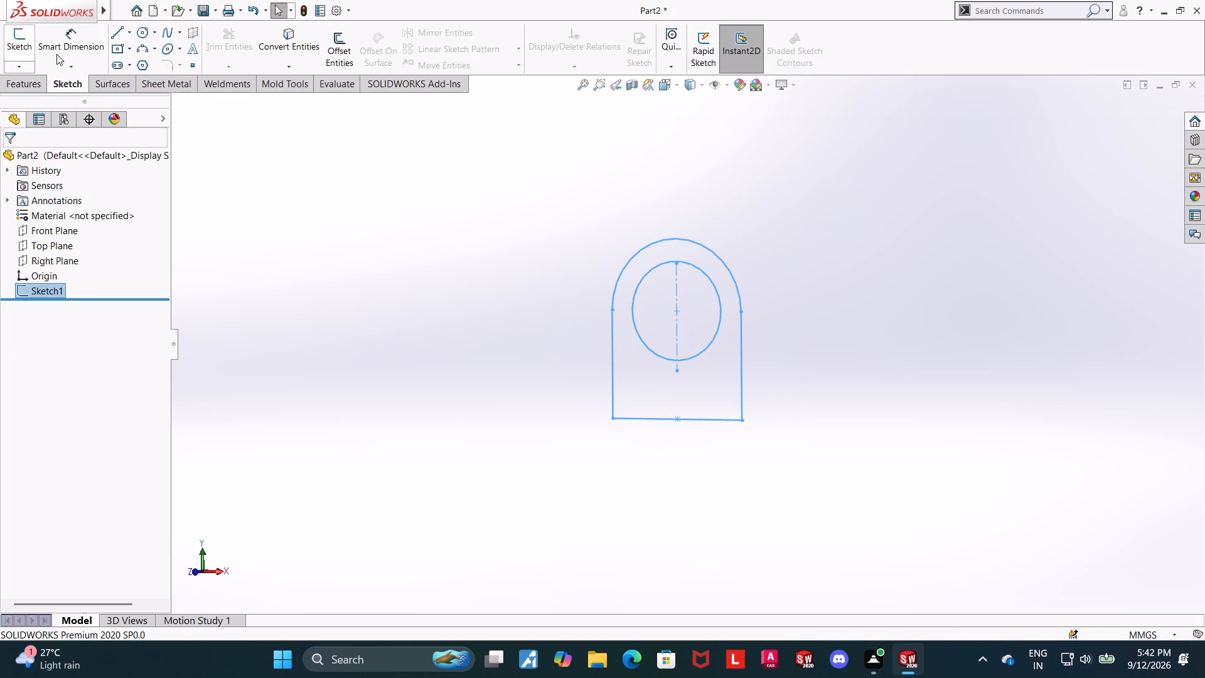
left_click(158, 81)
left_click(17, 38)
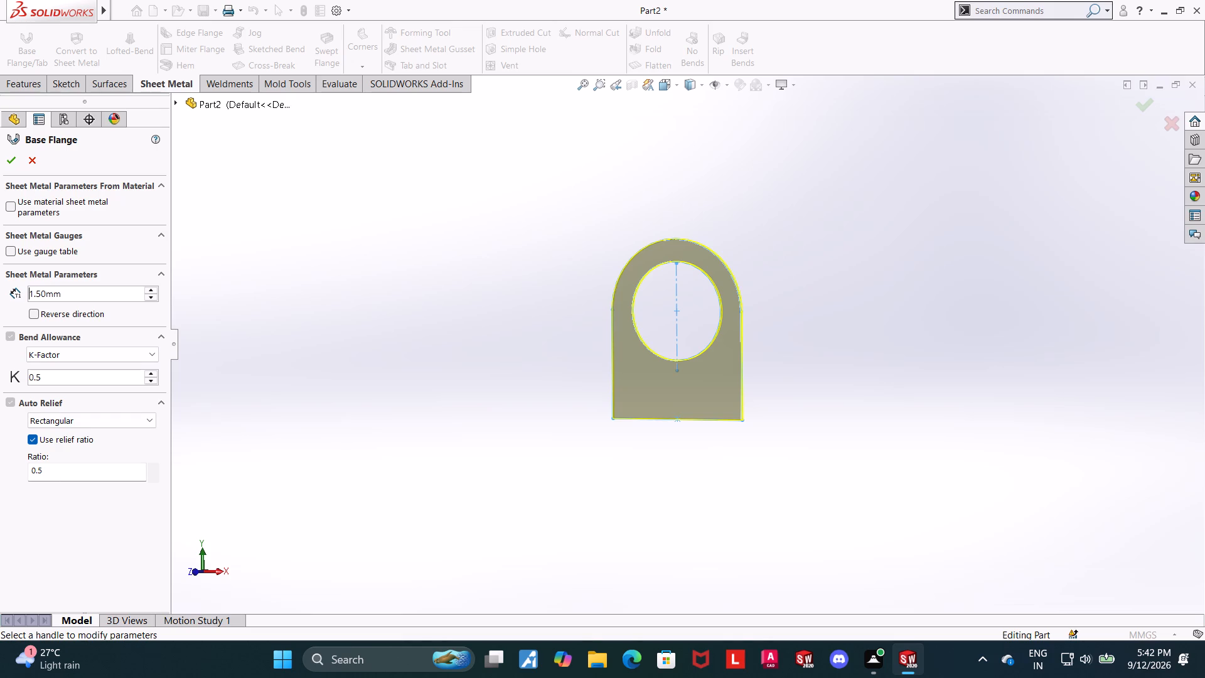
left_click(8, 154)
left_click(496, 335)
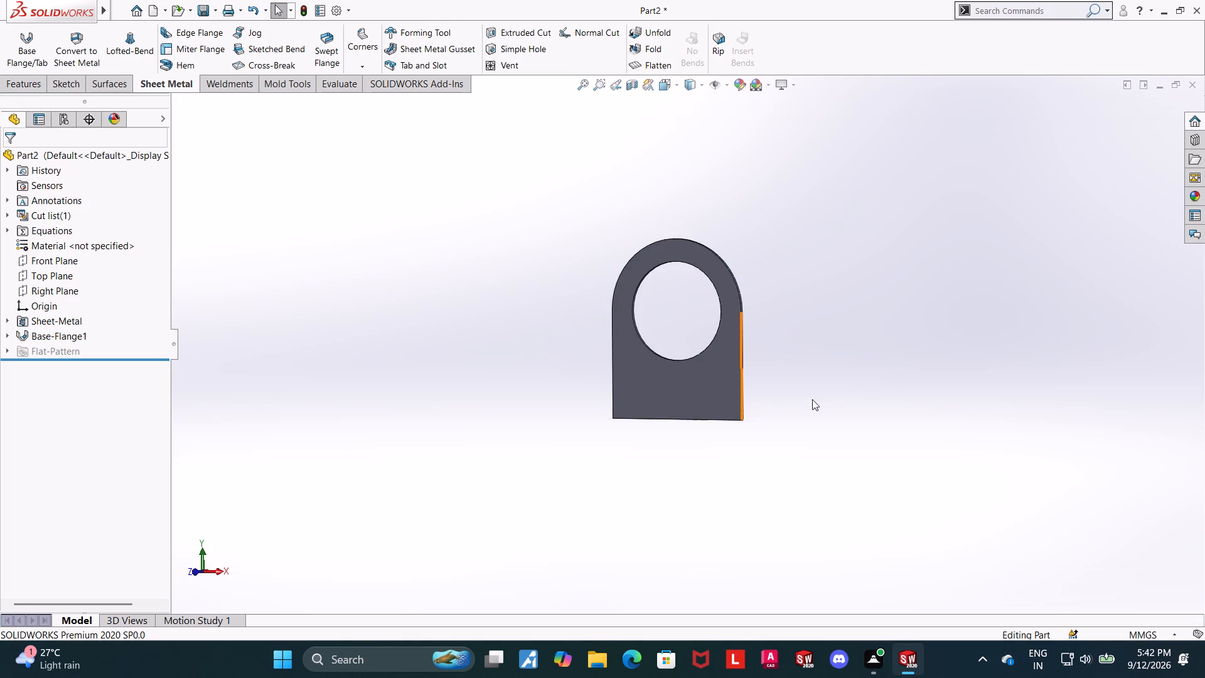
Begin a 90-degree edge flange on the plate's straight bottom edge, replacing the default bend radius with 1.5 mm.
scroll(800, 330, "down", 3)
middle_click_drag(779, 475, 768, 410)
scroll(628, 398, "up", 4)
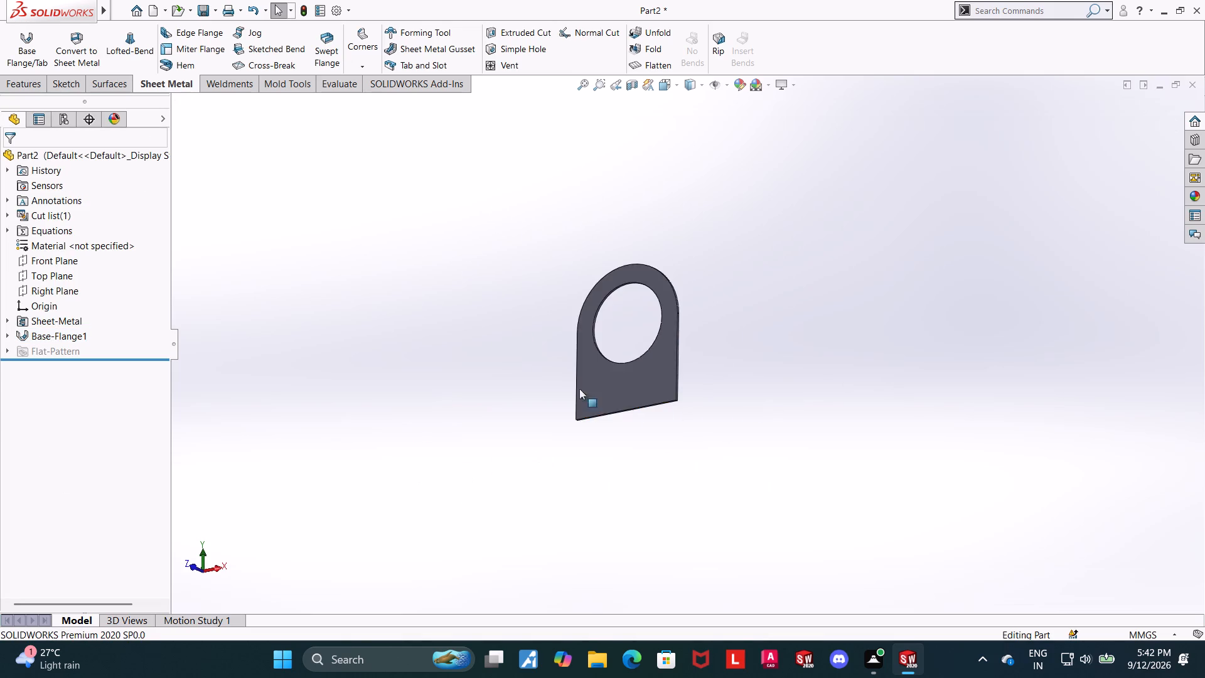
scroll(629, 414, "down", 3)
left_click(201, 36)
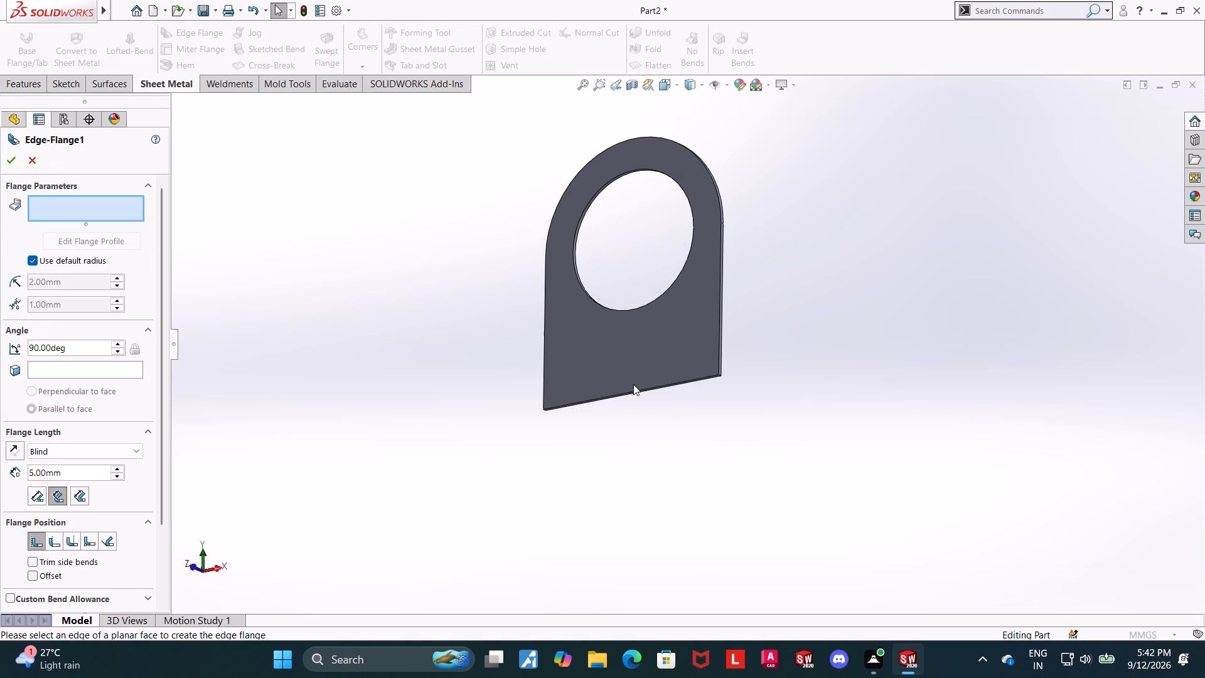
left_click(628, 391)
left_click(392, 348)
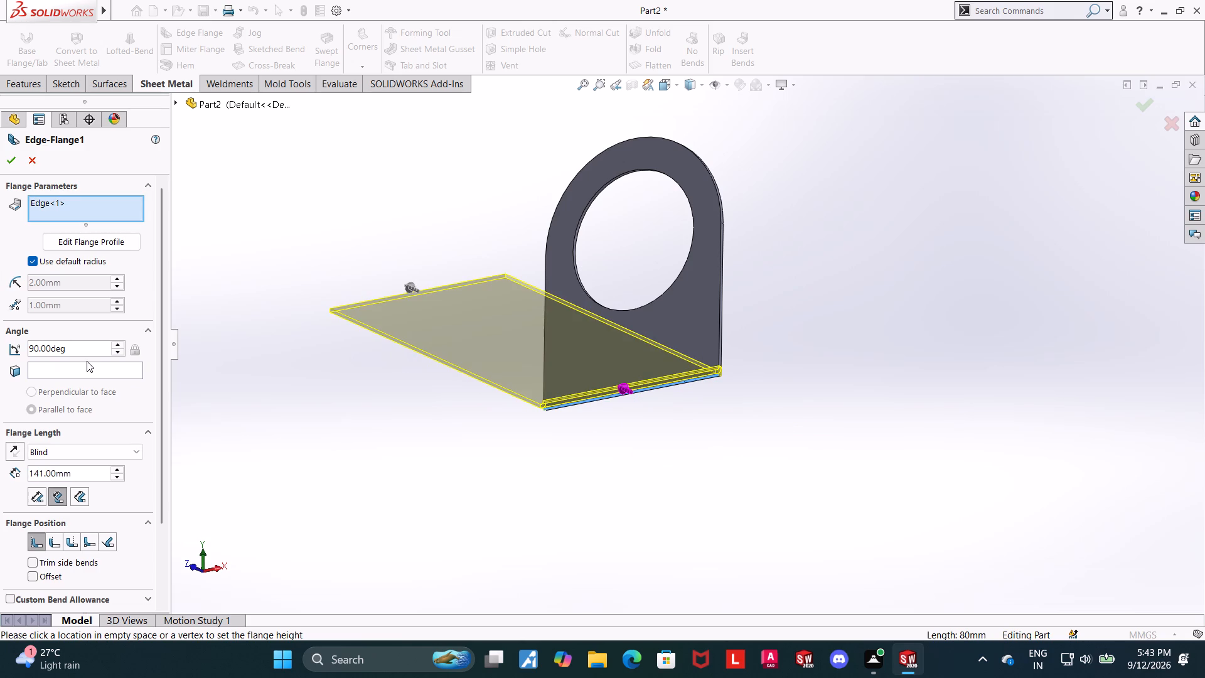
left_click(31, 265)
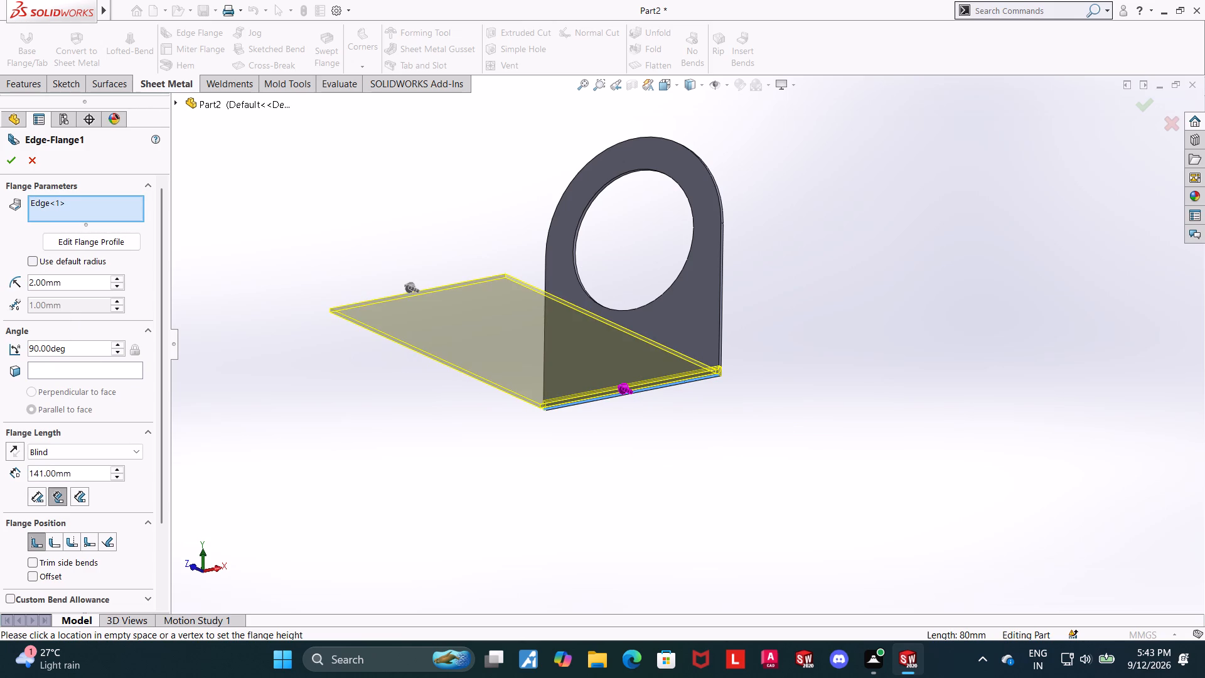
left_click_drag(77, 284, 75, 284)
left_click_drag(75, 284, 5, 277)
type("1.5")
key("Return")
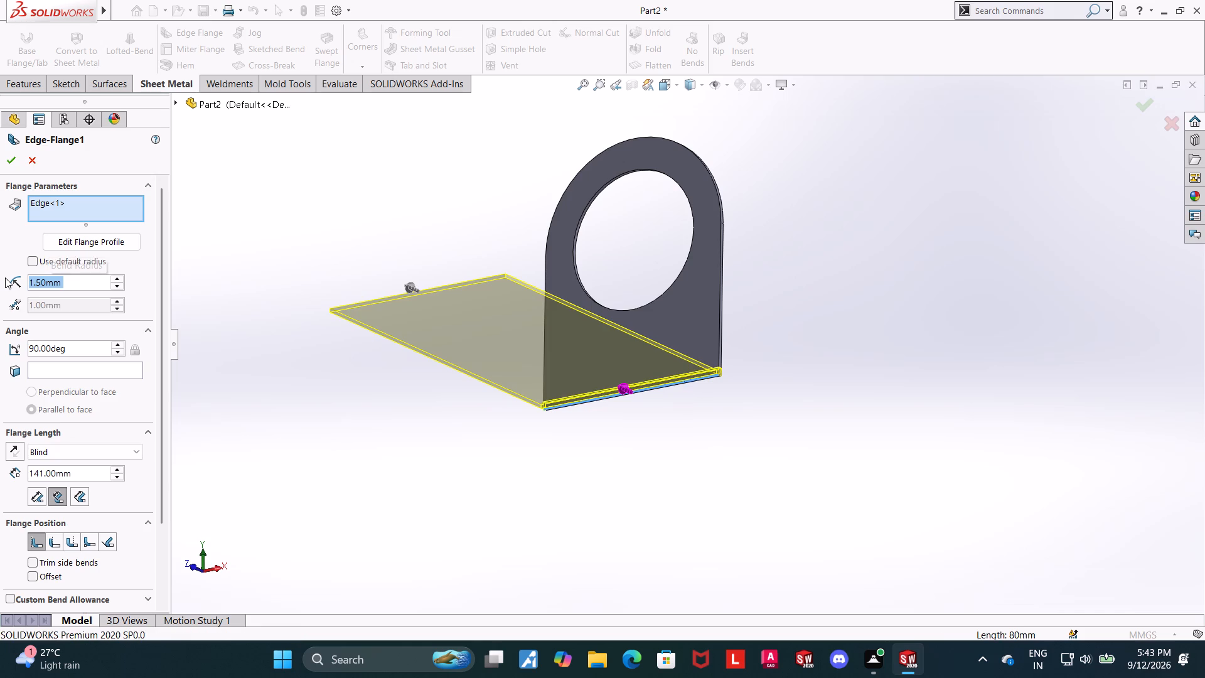
Set the bottom flange's length to 30 mm measured from the outer virtual sharp, and finish the flange.
left_click(38, 495)
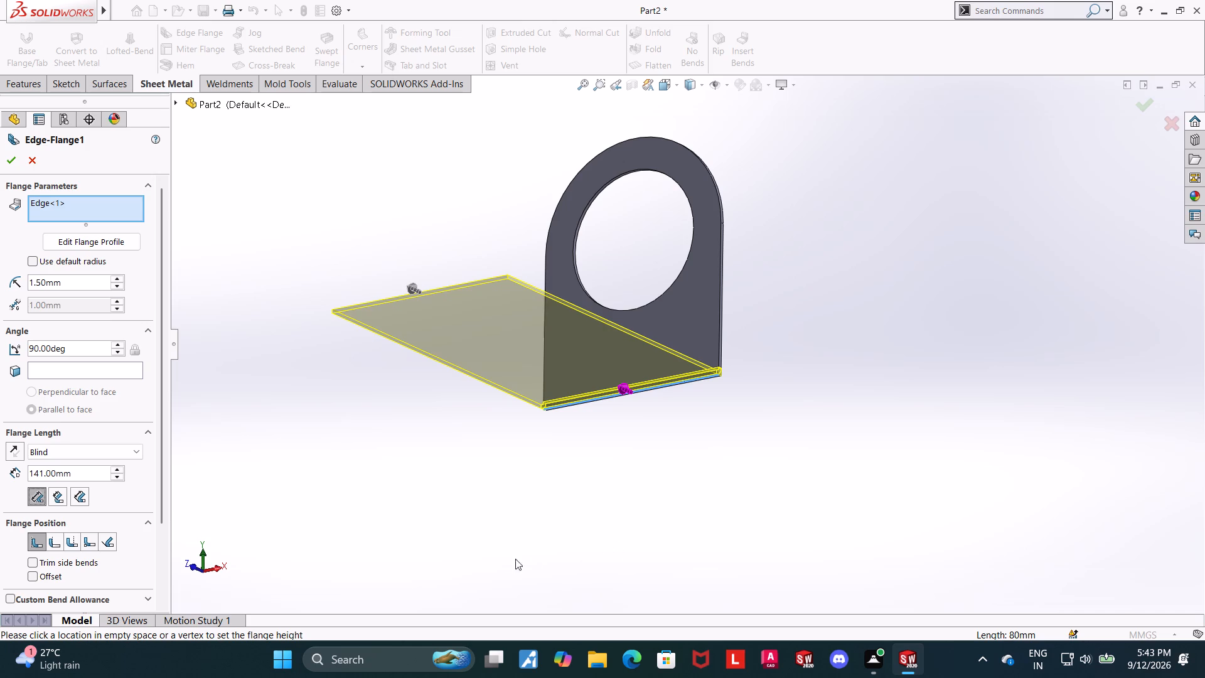
left_click_drag(88, 470, 28, 472)
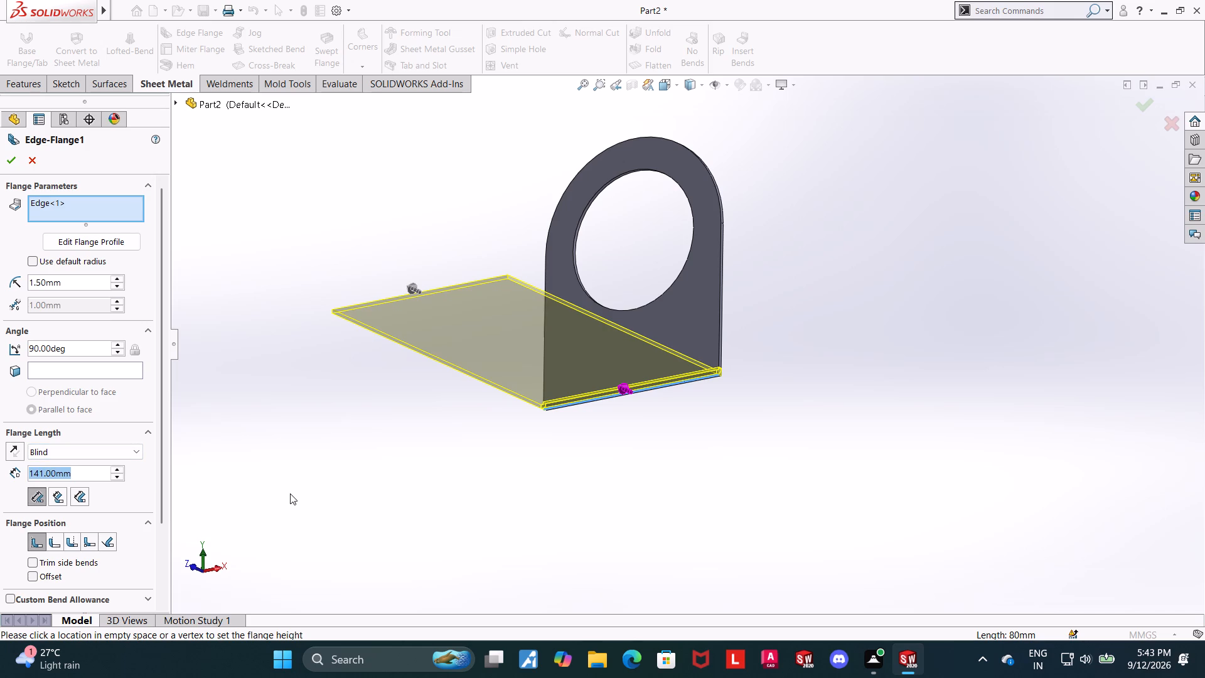
type("30")
key("Return")
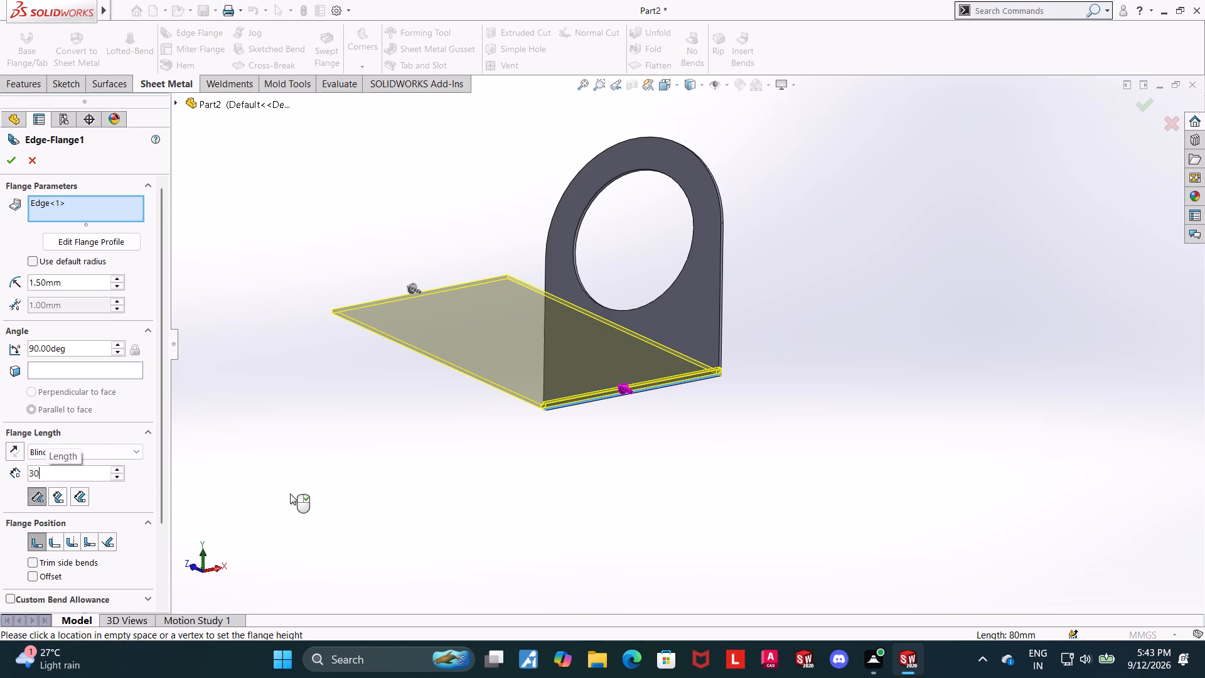
scroll(693, 465, "up", 1)
middle_click_drag(683, 466, 631, 491)
scroll(646, 334, "down", 4)
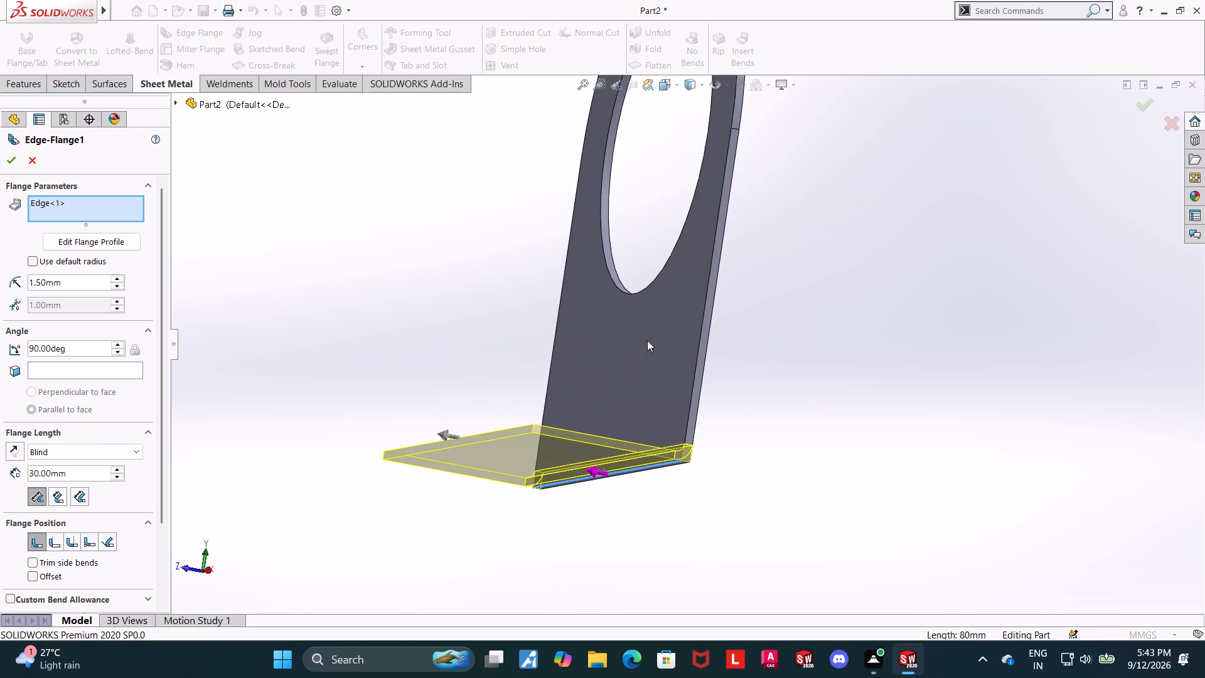
scroll(647, 340, "down", 1)
middle_click_drag(777, 433, 807, 420)
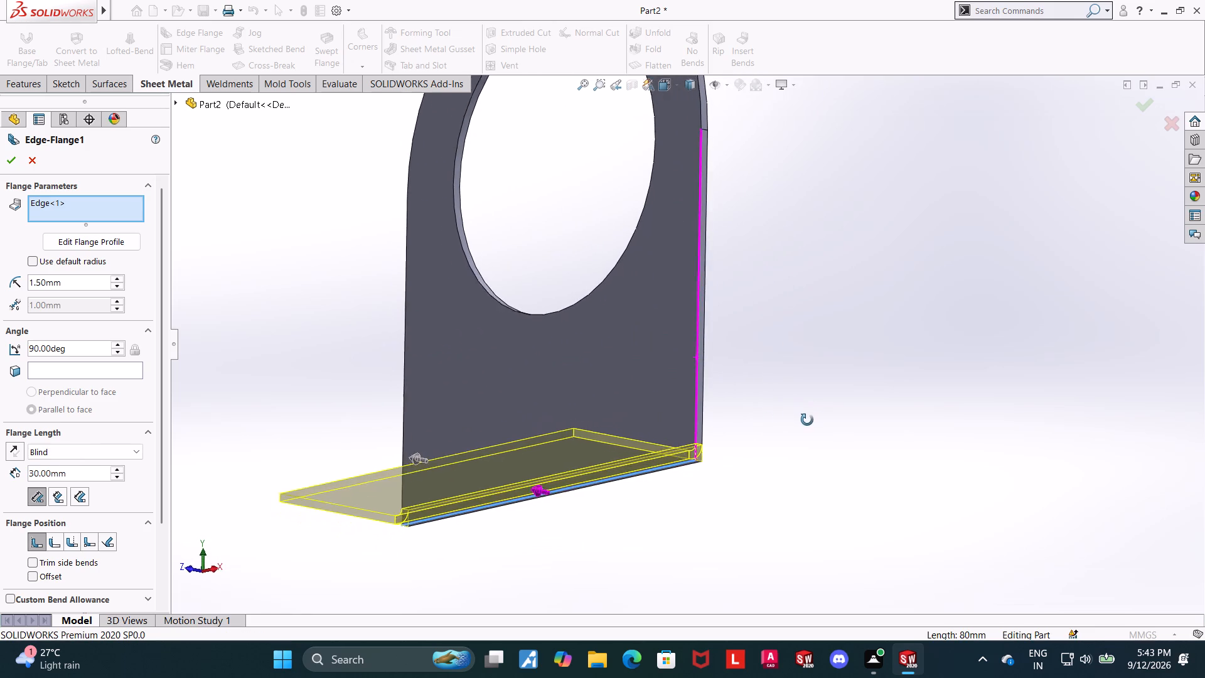
middle_click_drag(807, 420, 788, 434)
middle_click_drag(739, 437, 722, 451)
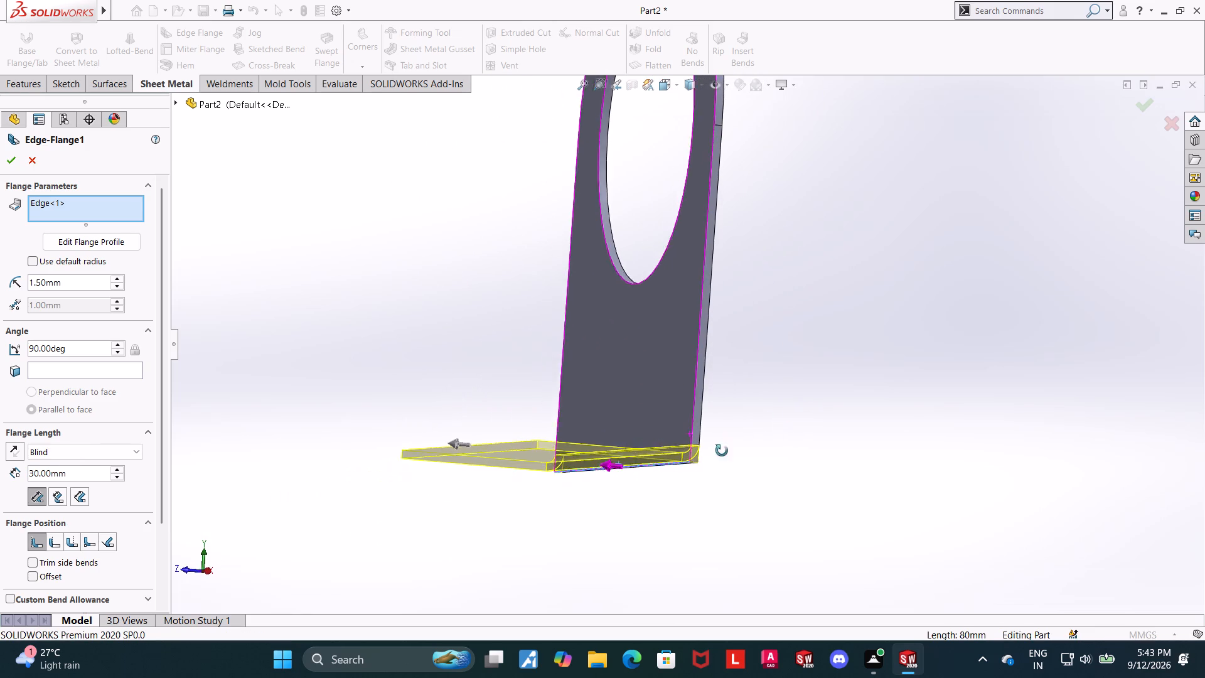
middle_click_drag(722, 451, 736, 399)
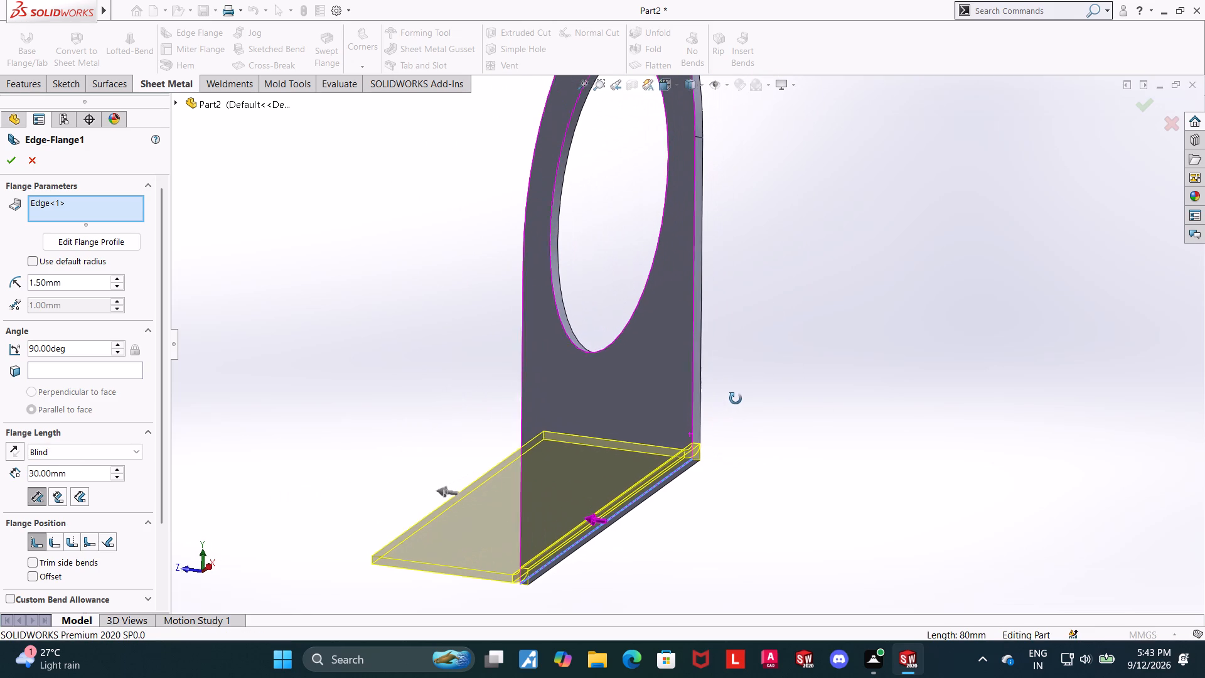
middle_click_drag(736, 399, 736, 399)
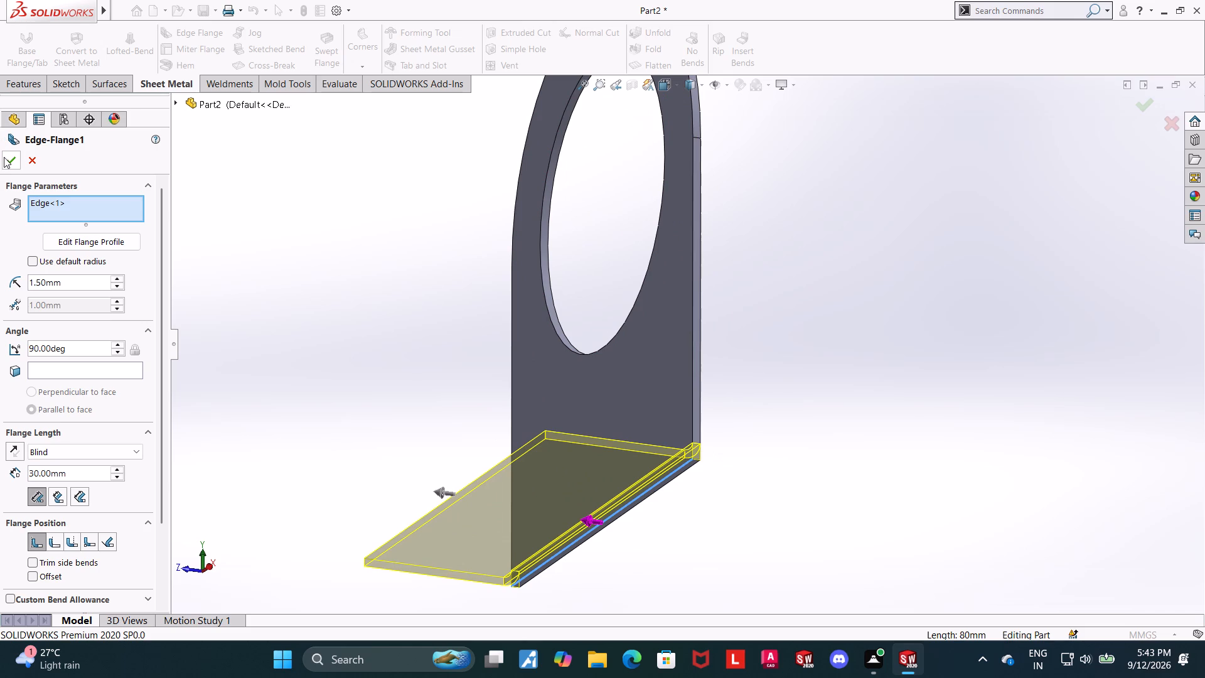
left_click(4, 157)
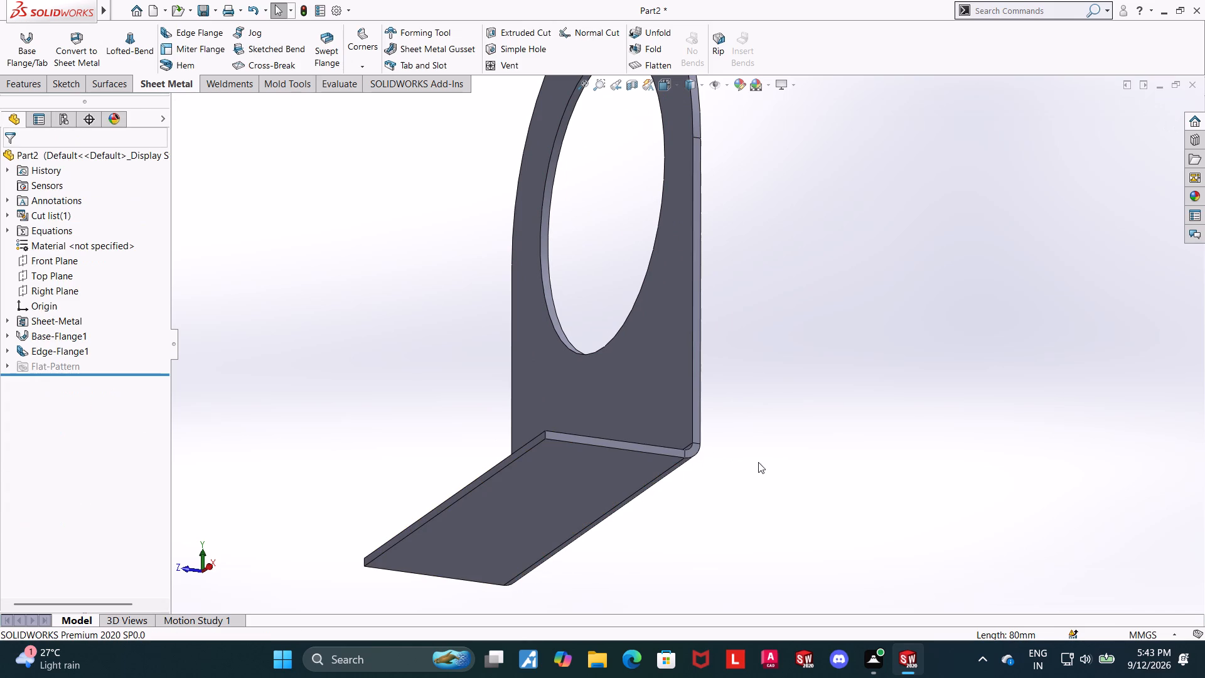
left_click(763, 461)
Reopen the bottom edge flange's definition to check its bend radius, length and position settings.
middle_click_drag(783, 456, 746, 470)
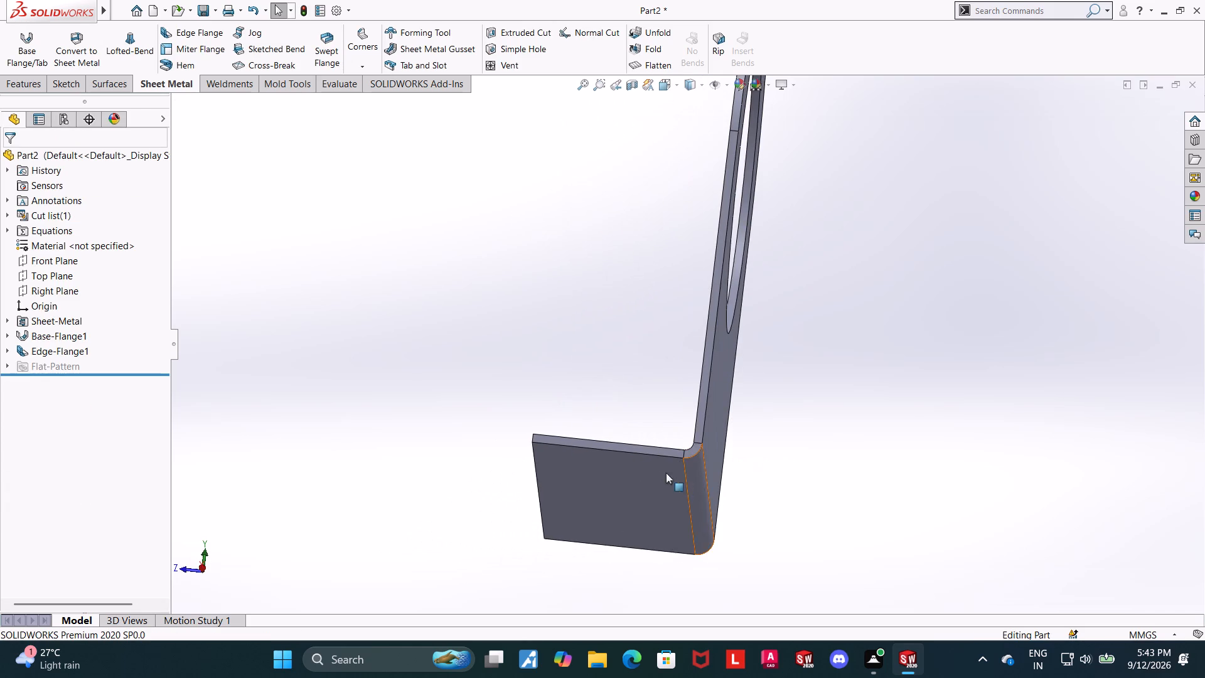
scroll(682, 428, "down", 2)
left_click(25, 352)
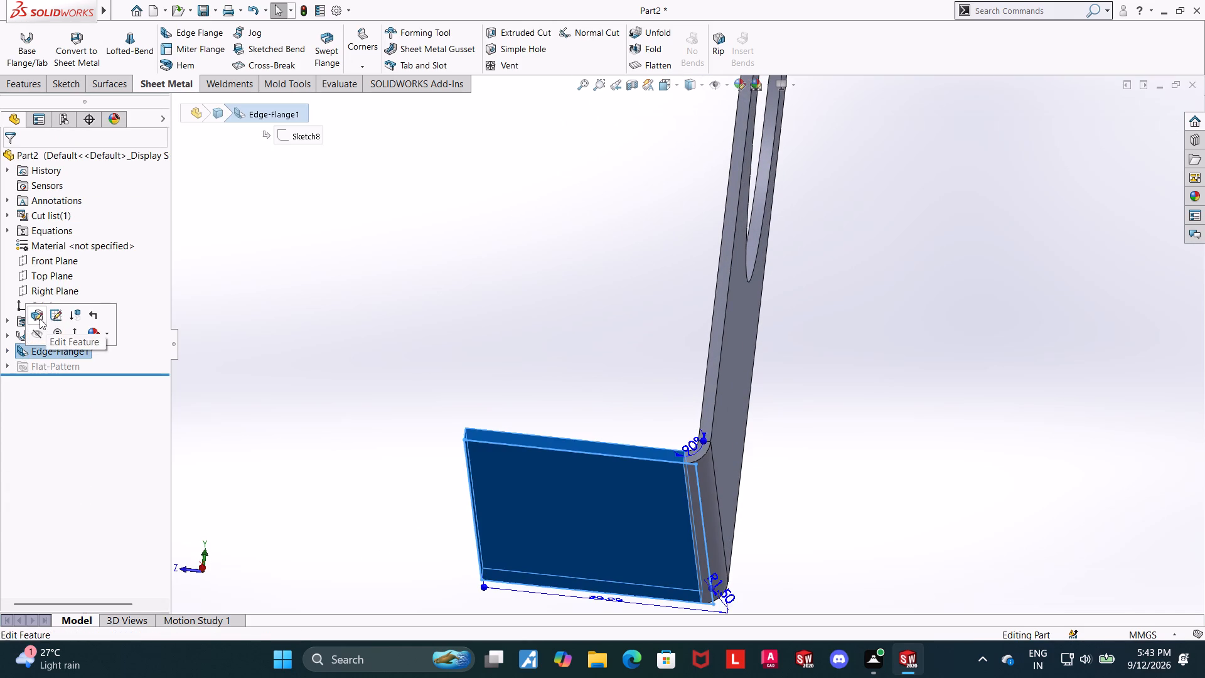
left_click(38, 317)
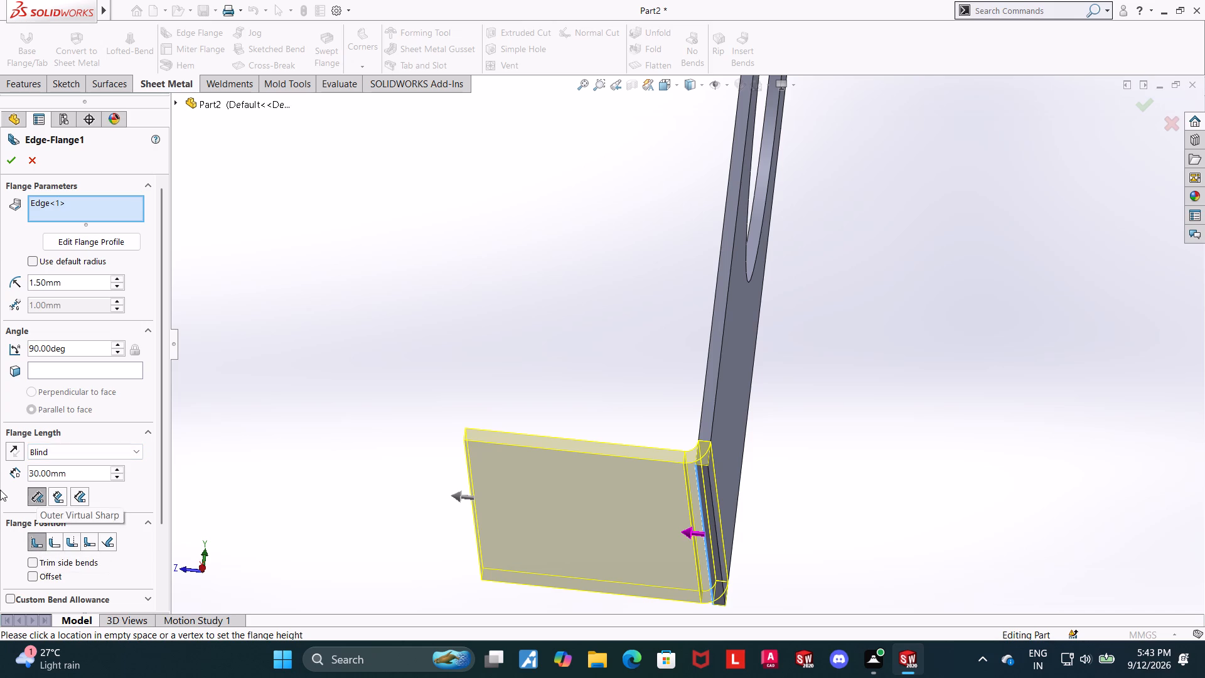
left_click(4, 157)
left_click(914, 433)
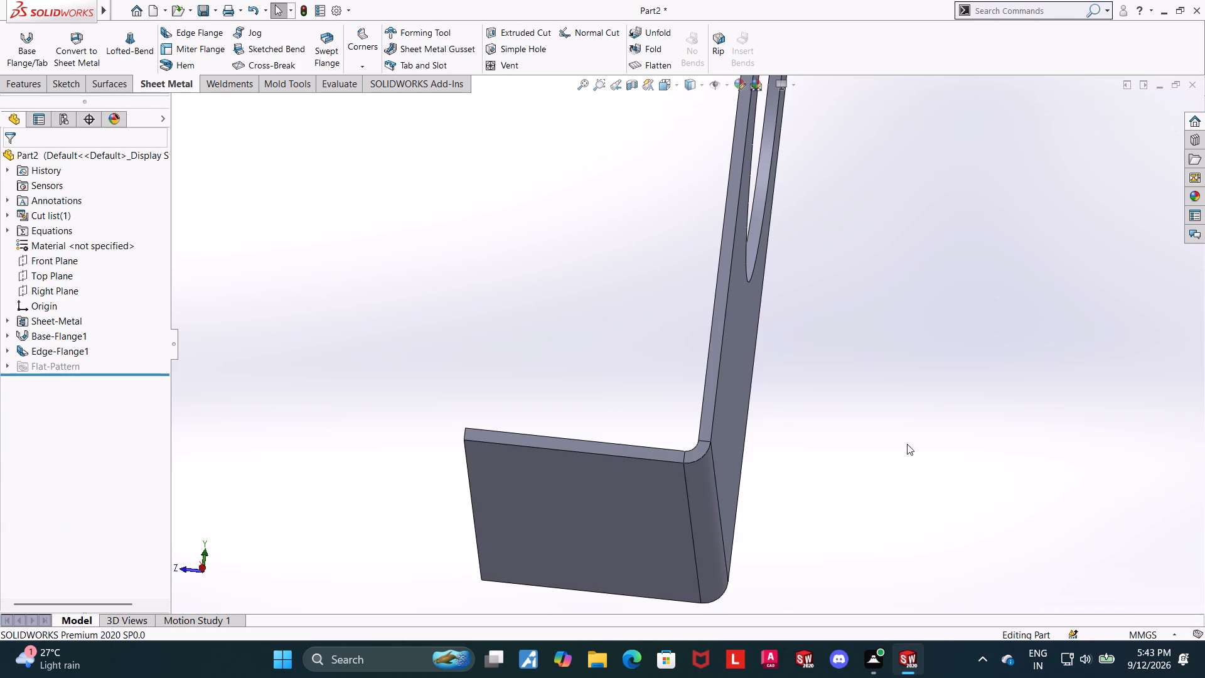
Begin a second edge flange about 56 mm long on the plate's straight vertical side edge, pointing away from the bottom flange.
middle_click_drag(866, 400, 886, 417)
scroll(899, 422, "up", 1)
middle_click_drag(891, 404, 849, 421)
scroll(887, 367, "up", 4)
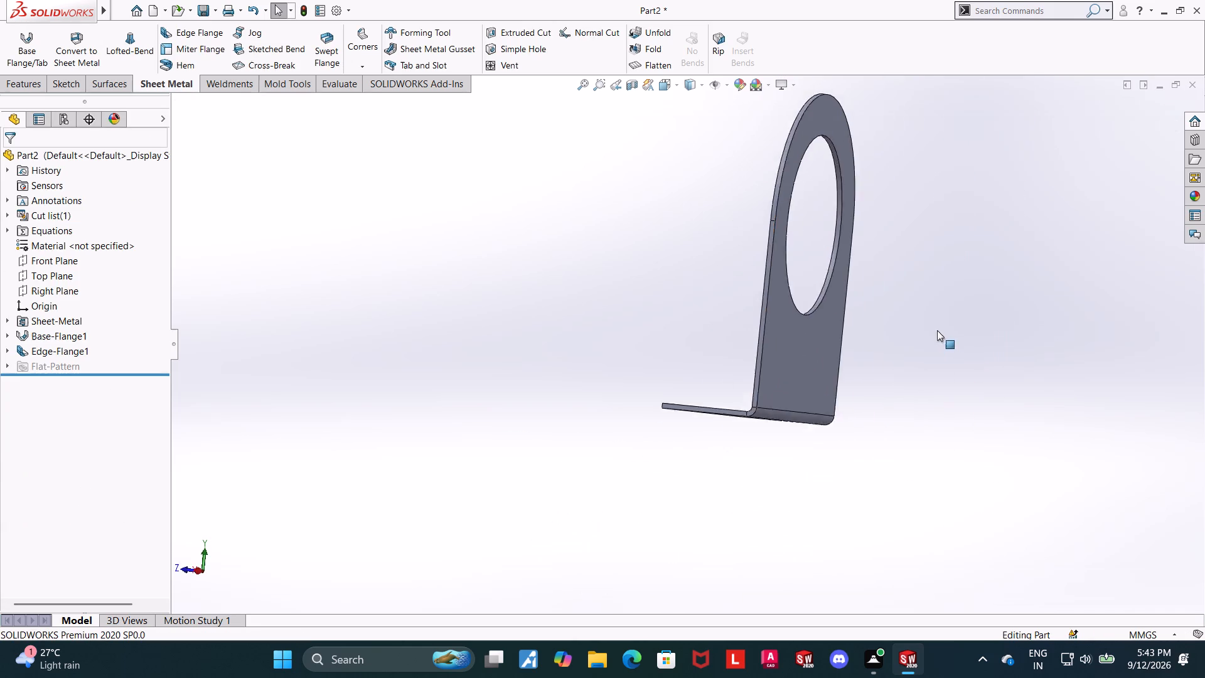
scroll(937, 330, "up", 2)
scroll(855, 267, "down", 3)
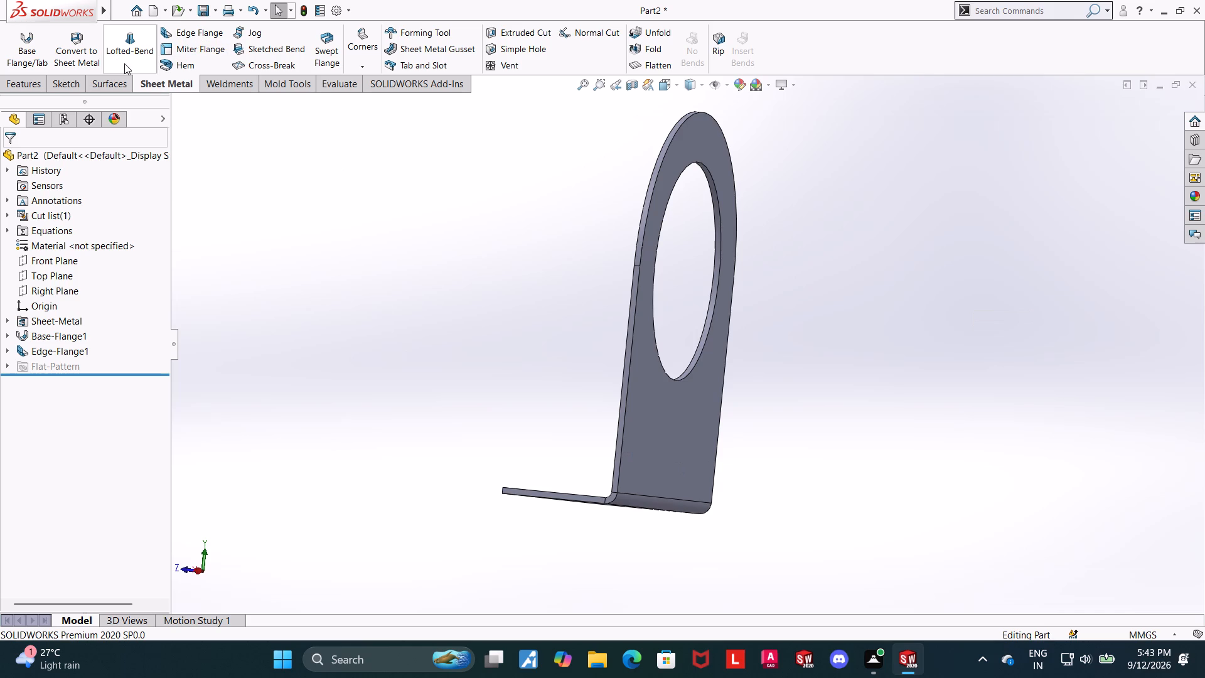
left_click(204, 31)
left_click(623, 417)
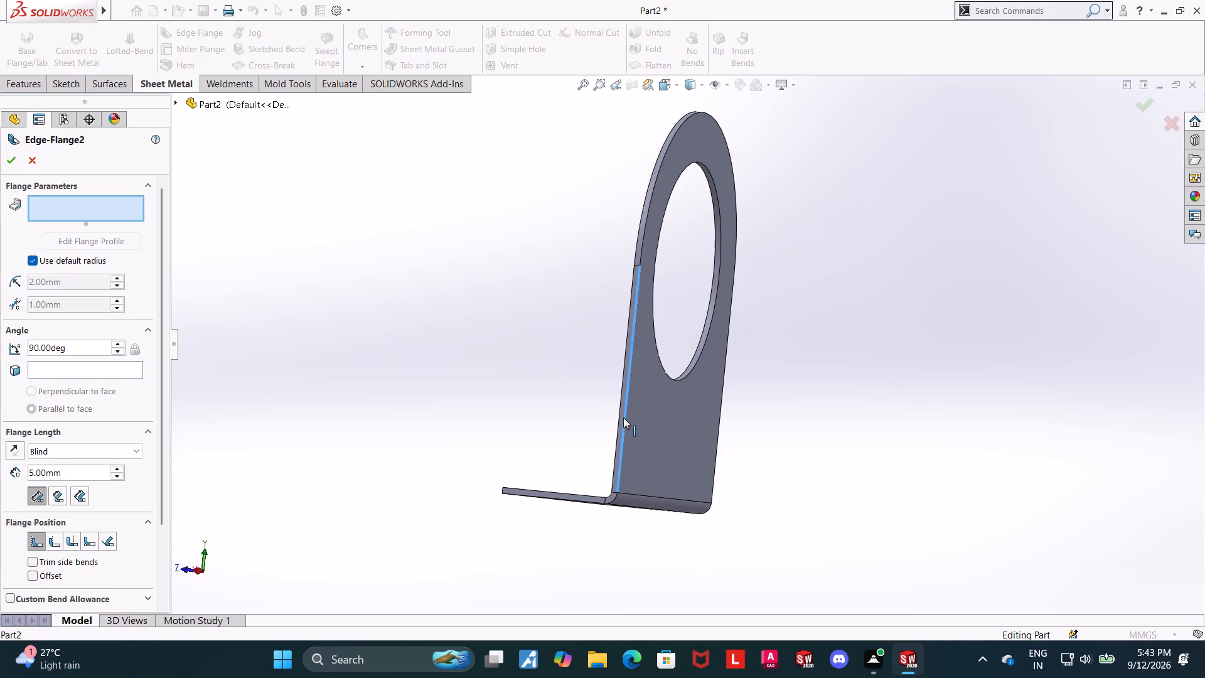
left_click(839, 422)
middle_click_drag(943, 429, 967, 430)
scroll(863, 382, "down", 2)
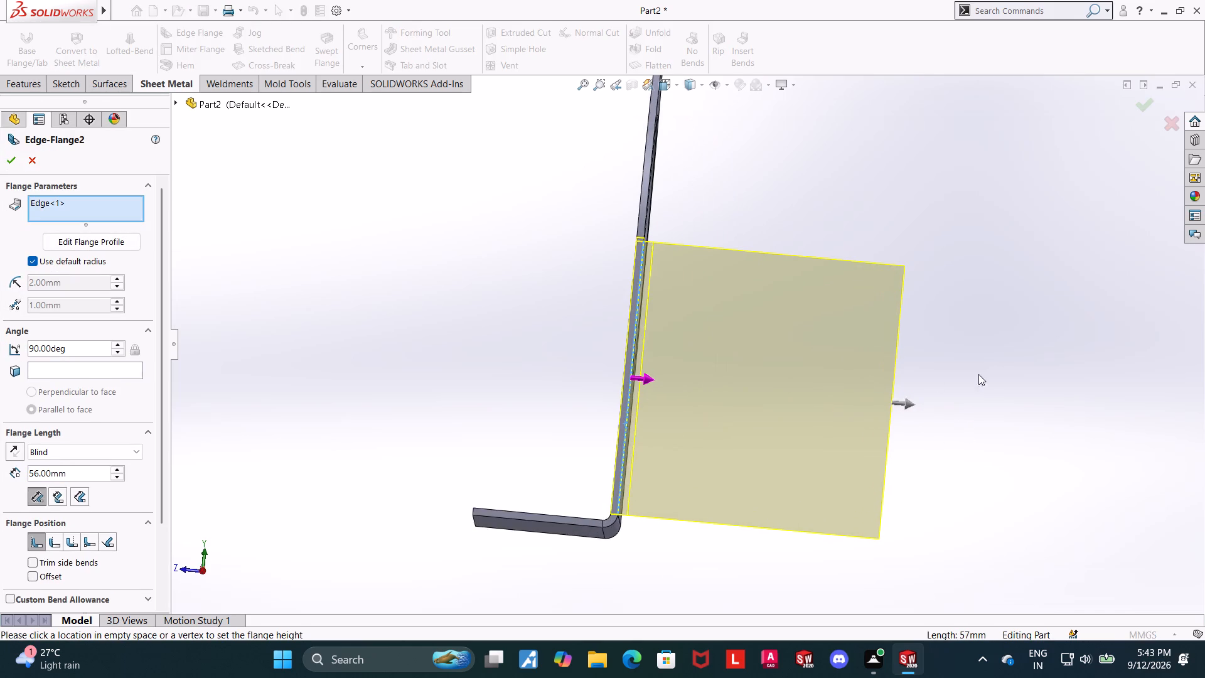
middle_click_drag(989, 374, 983, 386)
Edit the side flange's profile into a short rectangular tab about 10 mm wide, set partway up the edge.
left_click(70, 245)
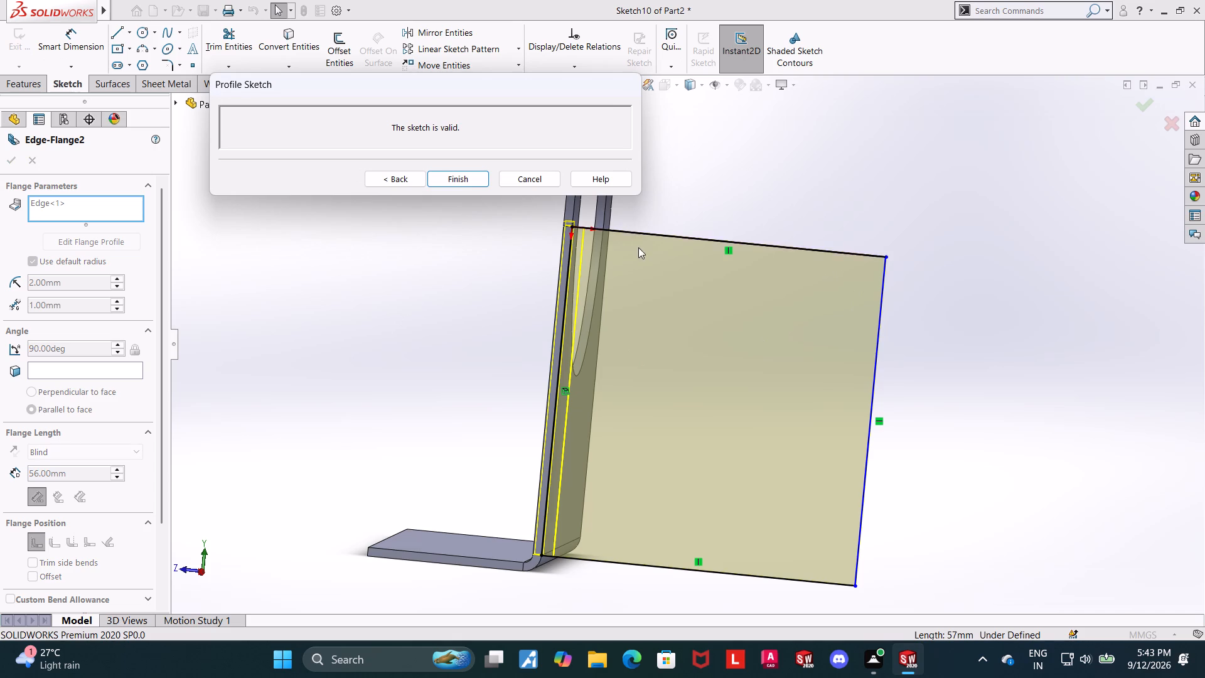
left_click_drag(713, 237, 687, 401)
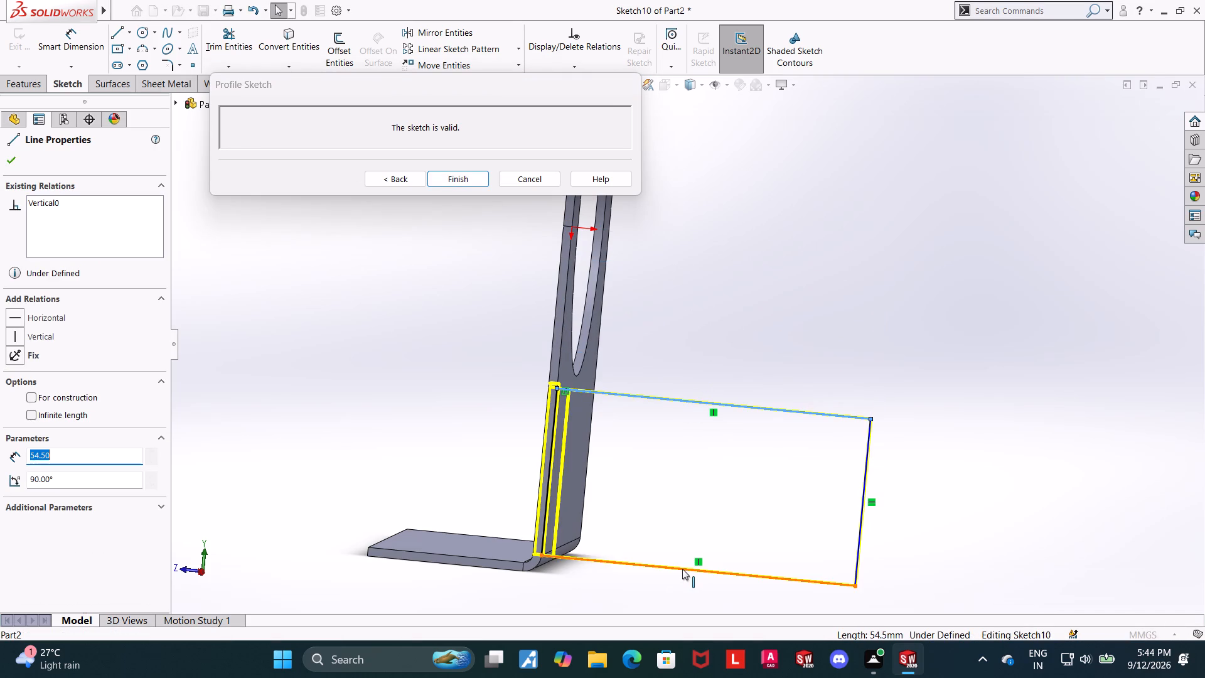
left_click_drag(682, 569, 700, 456)
left_click_drag(717, 404, 704, 490)
left_click_drag(710, 457, 713, 435)
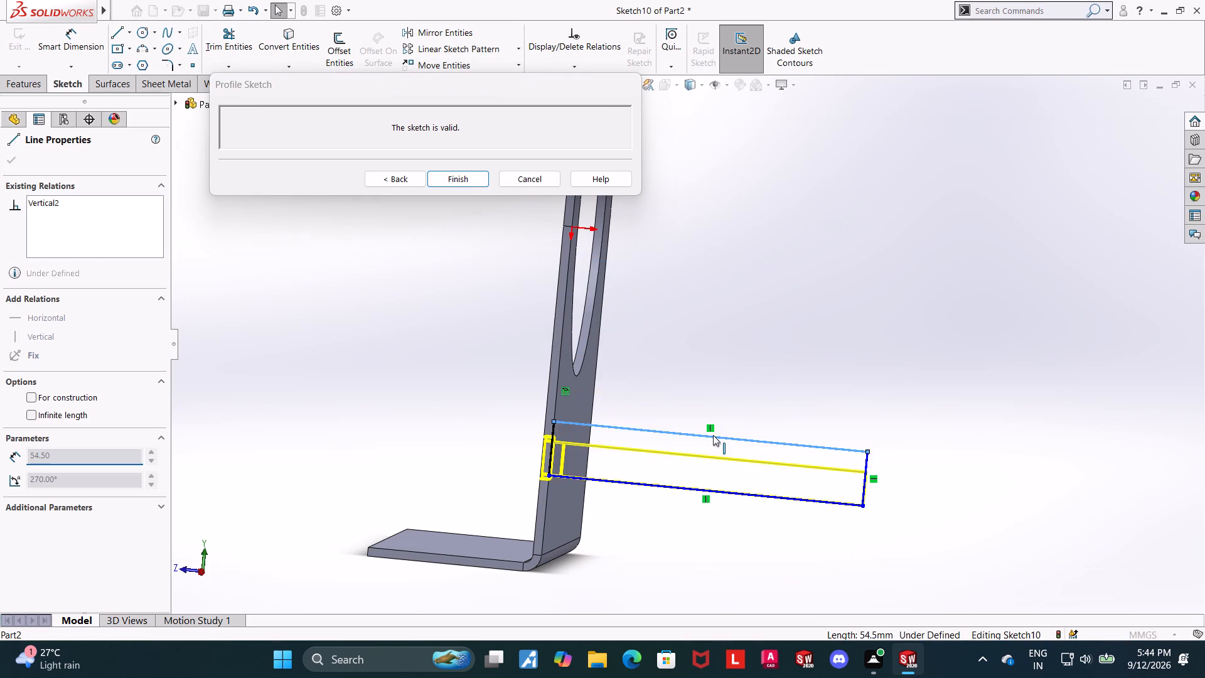
left_click_drag(713, 435, 714, 434)
left_click_drag(863, 484, 688, 470)
left_click(1089, 439)
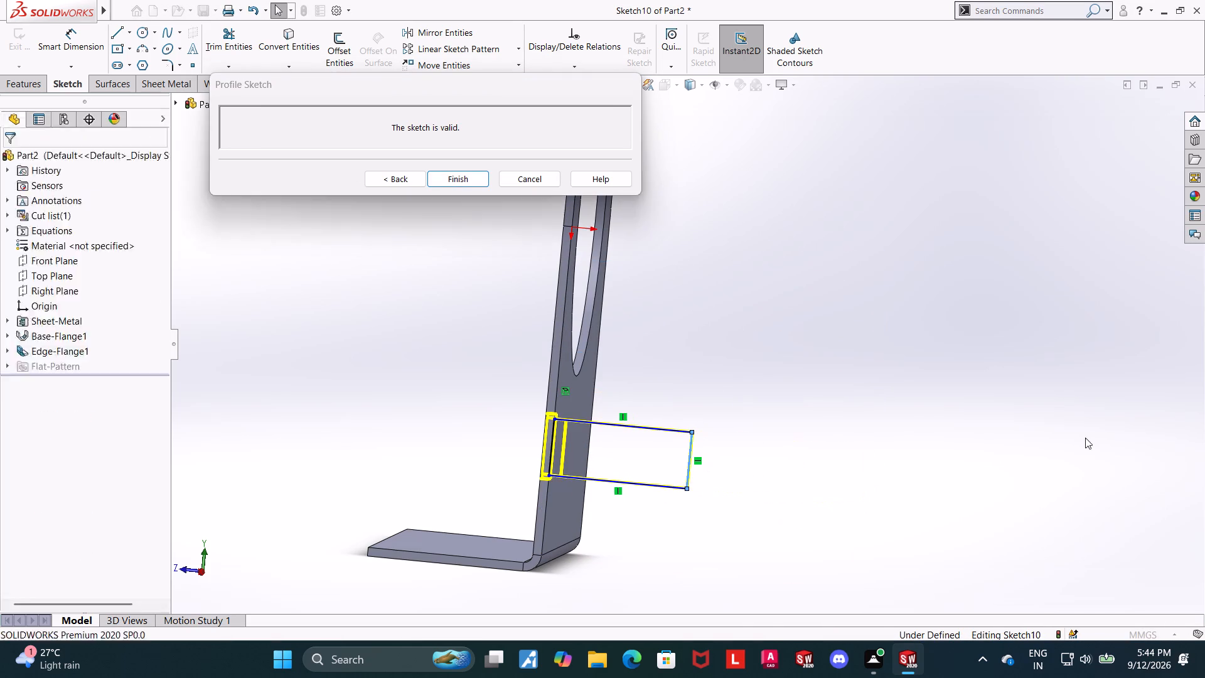
Dimension the outer end line of the side tab's profile and set its width to 15 mm.
middle_click_drag(559, 347, 588, 365)
scroll(632, 380, "down", 3)
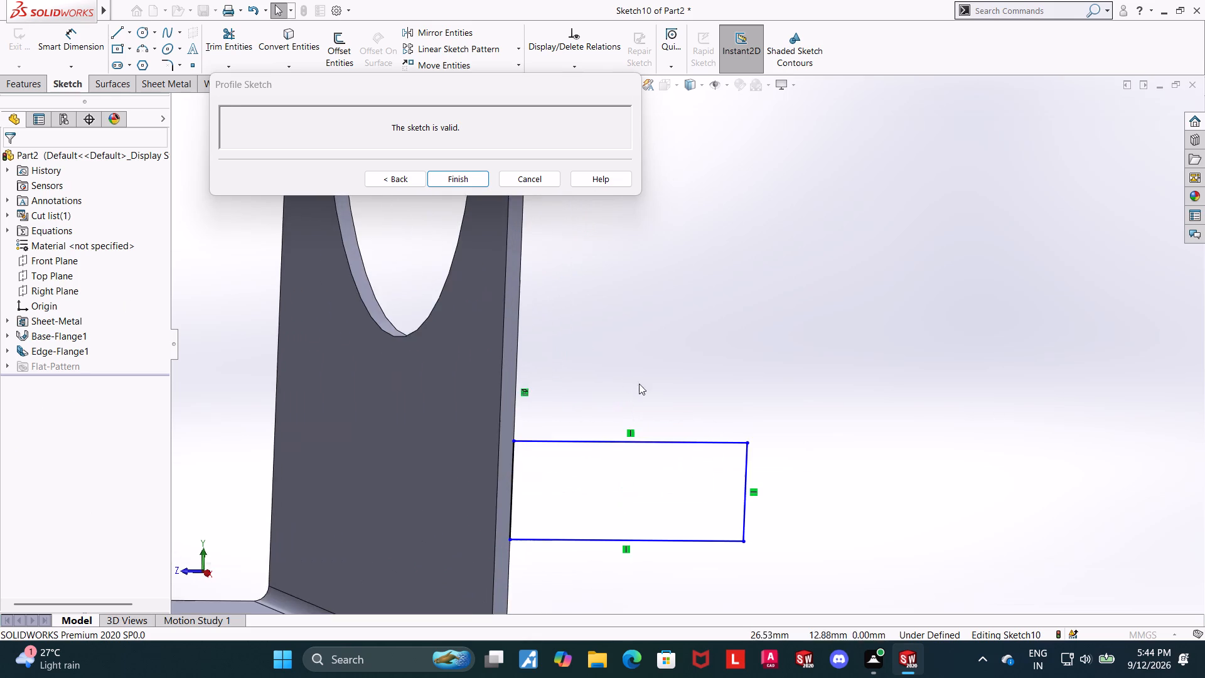
middle_click_drag(790, 480, 776, 458)
scroll(764, 488, "up", 2)
scroll(778, 486, "down", 1)
scroll(693, 454, "down", 1)
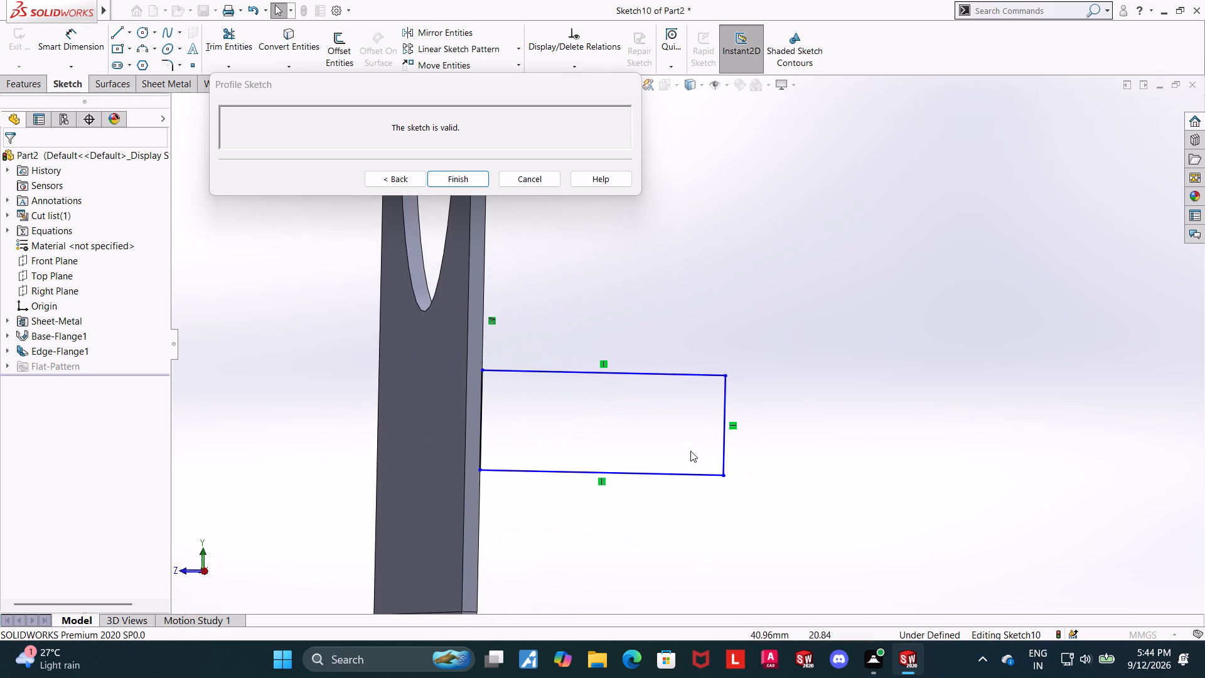
left_click(62, 56)
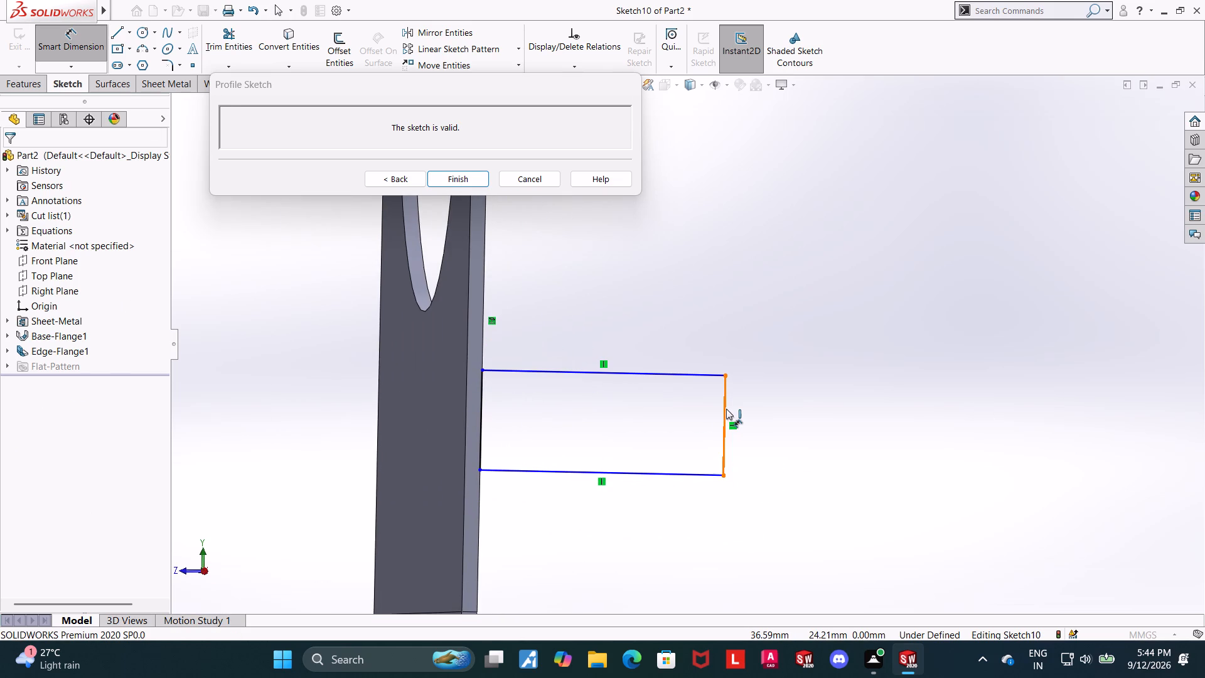
left_click(726, 409)
left_click(760, 415)
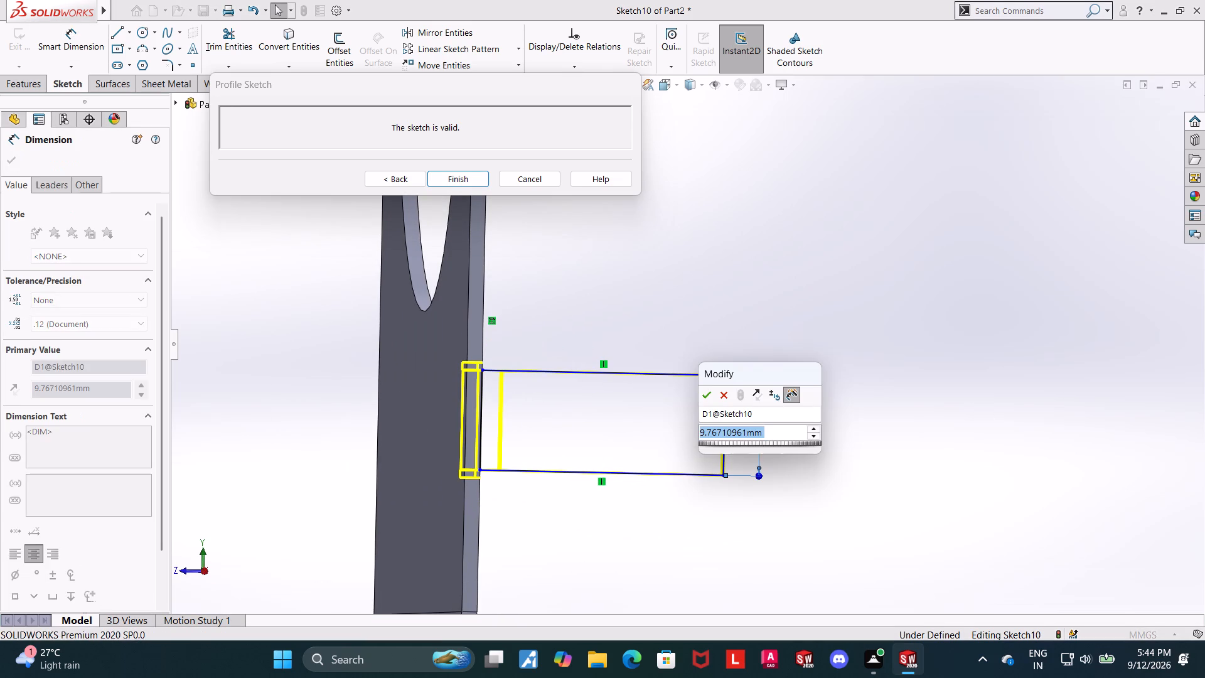
type("14")
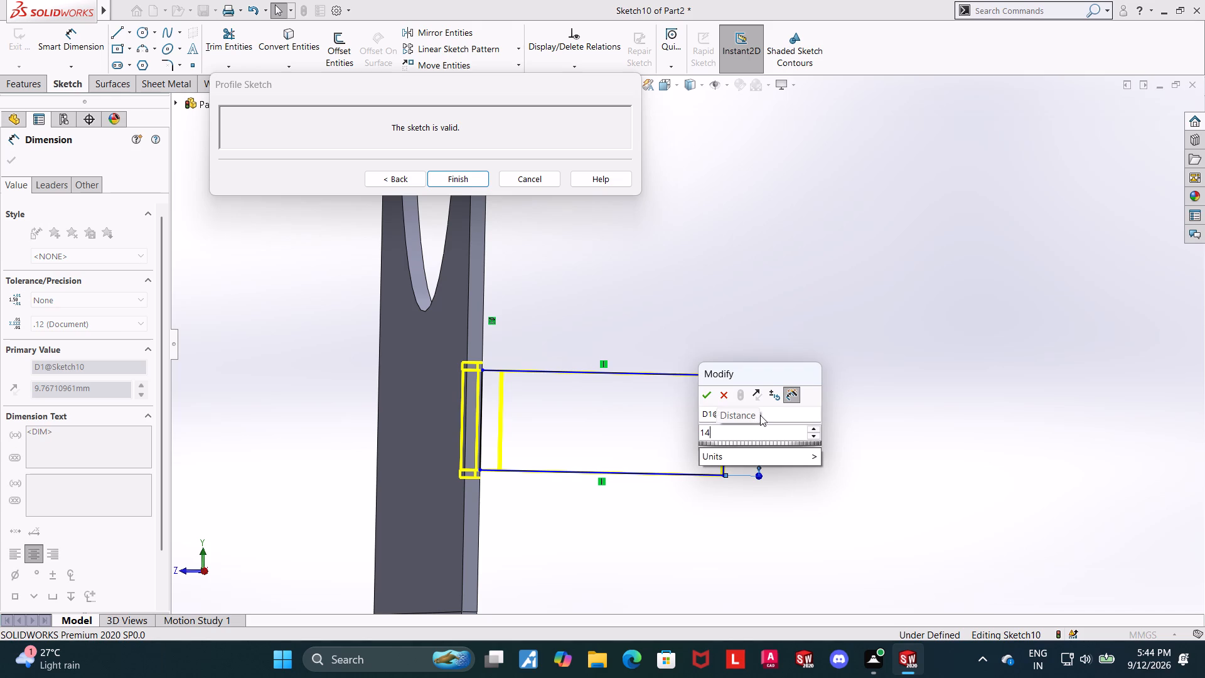
key("BackSpace")
key("5")
key("Return")
key("Escape")
Round the tab profile's outer end with a three-point semicircular arc between its two corners, trimming away the straight end line.
middle_click_drag(833, 474, 813, 472)
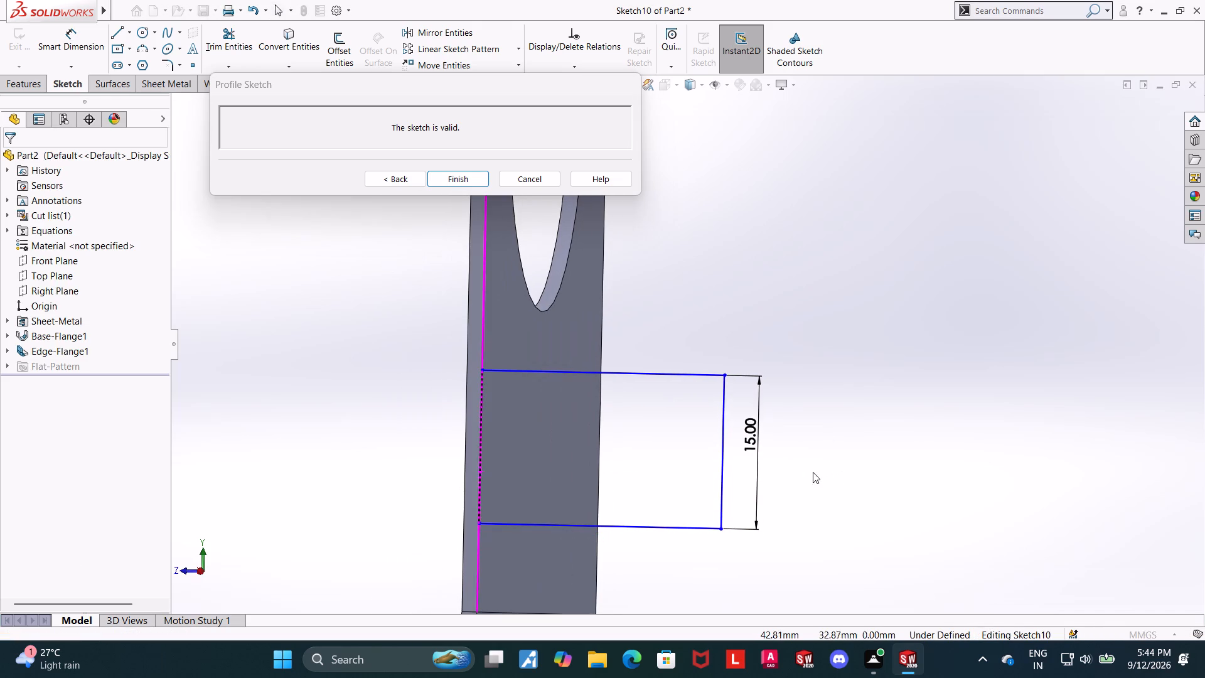
middle_click_drag(813, 472, 812, 474)
middle_click(791, 457)
scroll(795, 455, "down", 2)
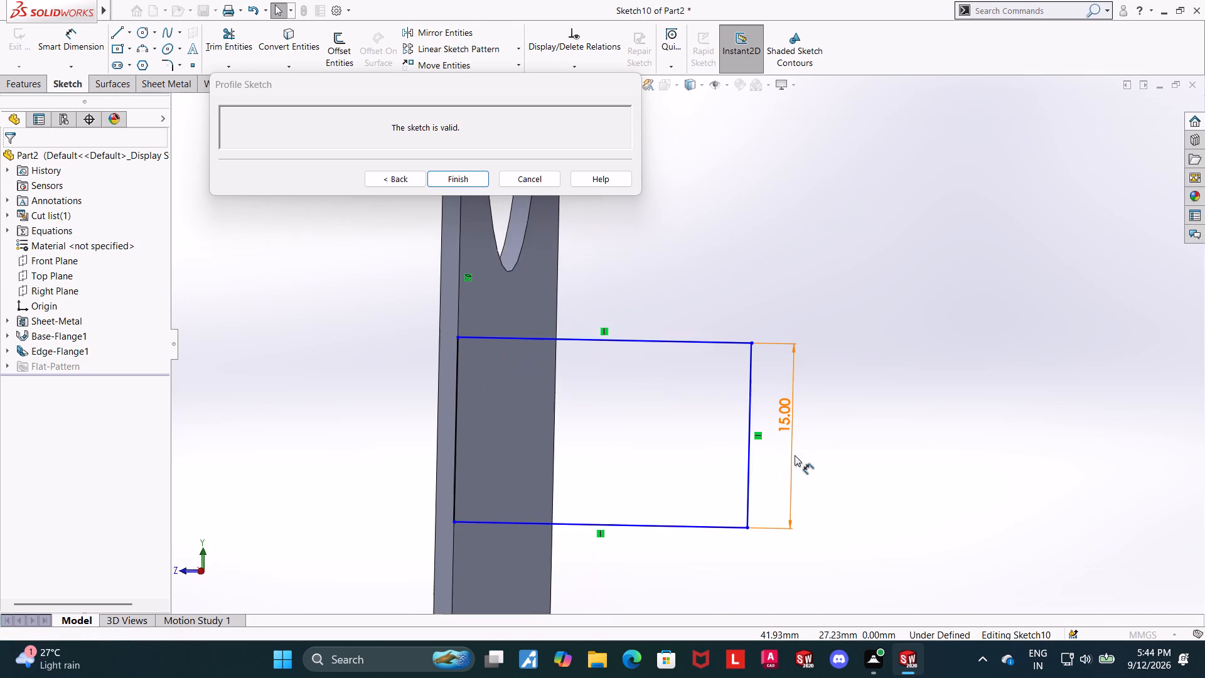
left_click(857, 304)
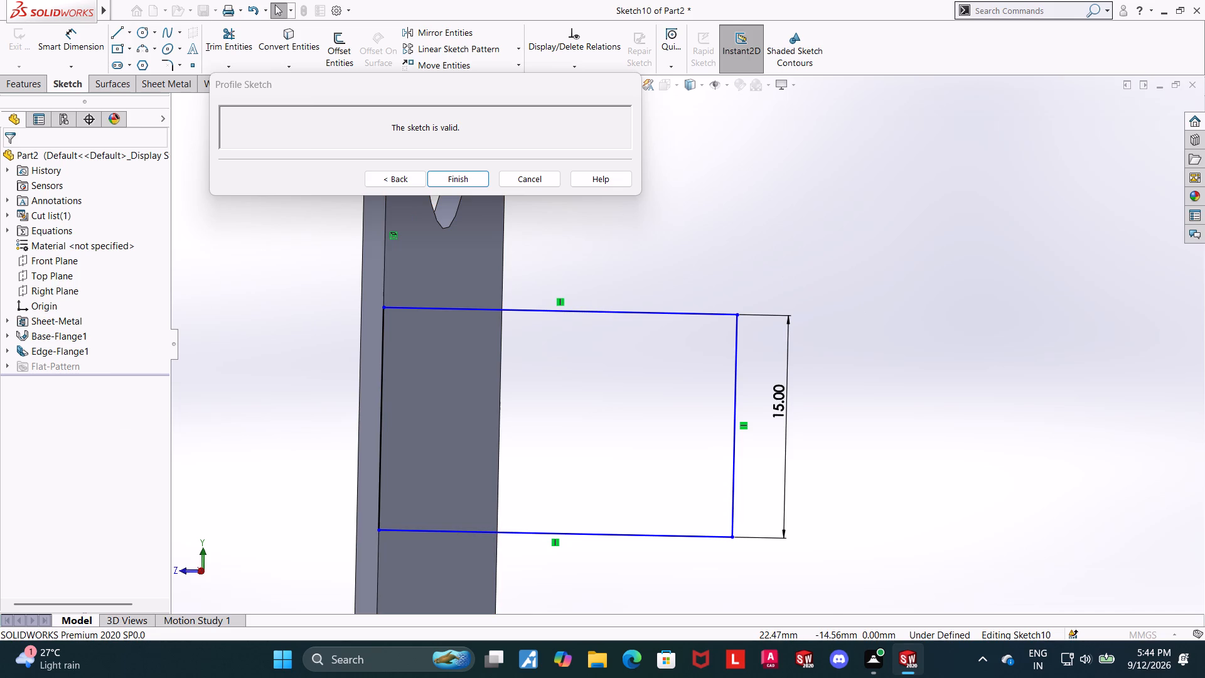
left_click(141, 48)
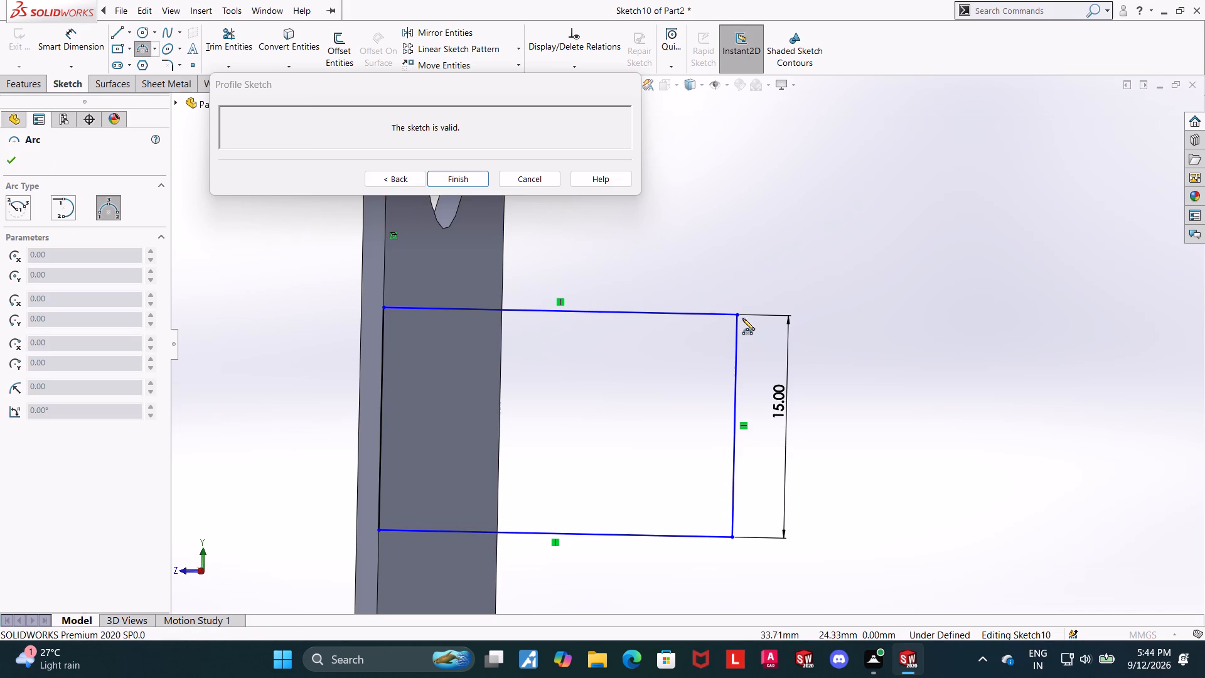
left_click(739, 315)
left_click(732, 540)
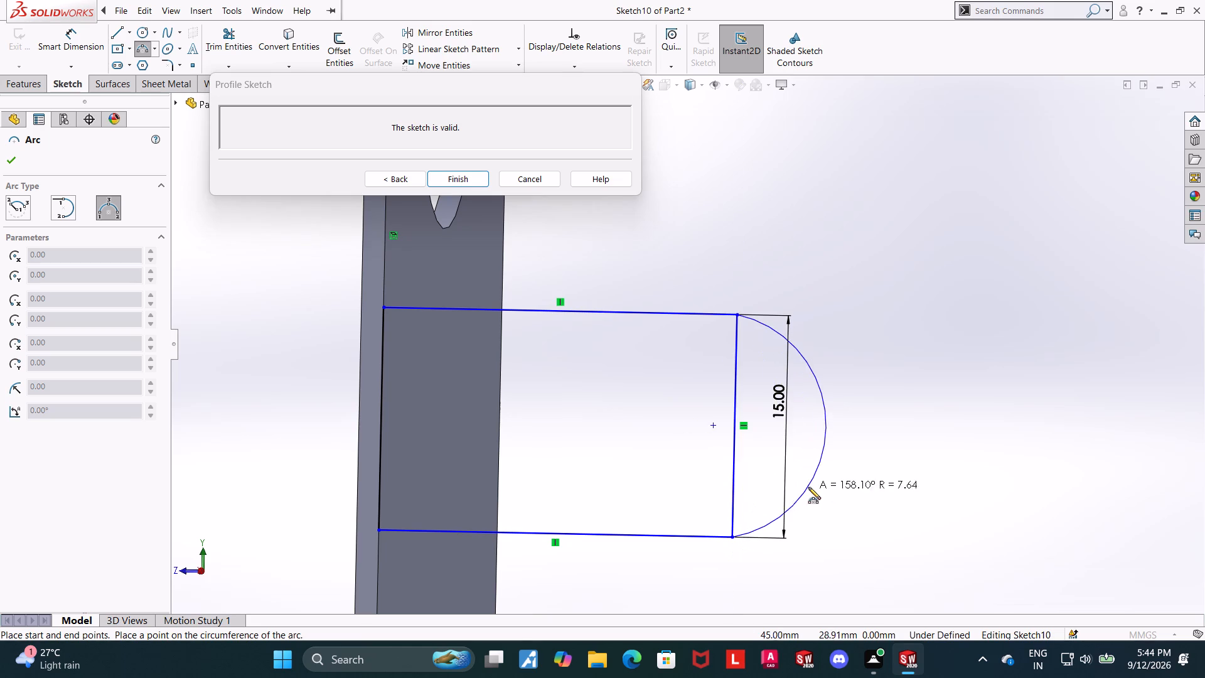
left_click(830, 479)
key("Escape")
key("Escape")
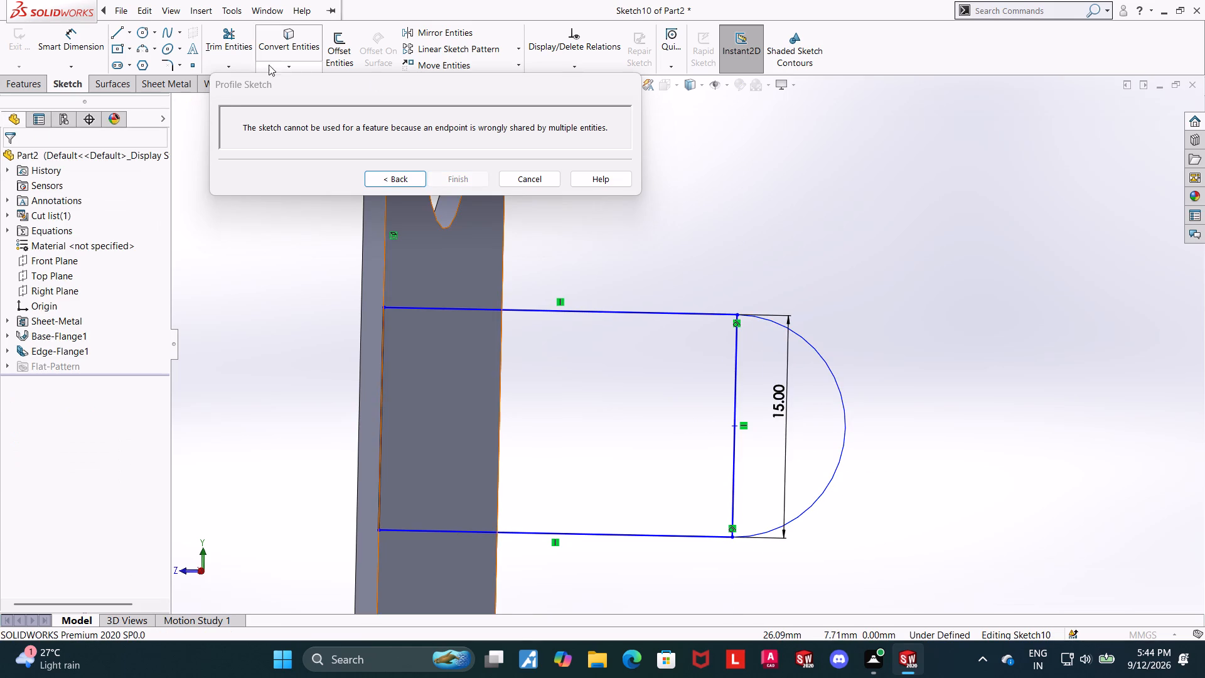
left_click(236, 42)
left_click_drag(747, 454, 713, 454)
key("Escape")
scroll(703, 425, "up", 2)
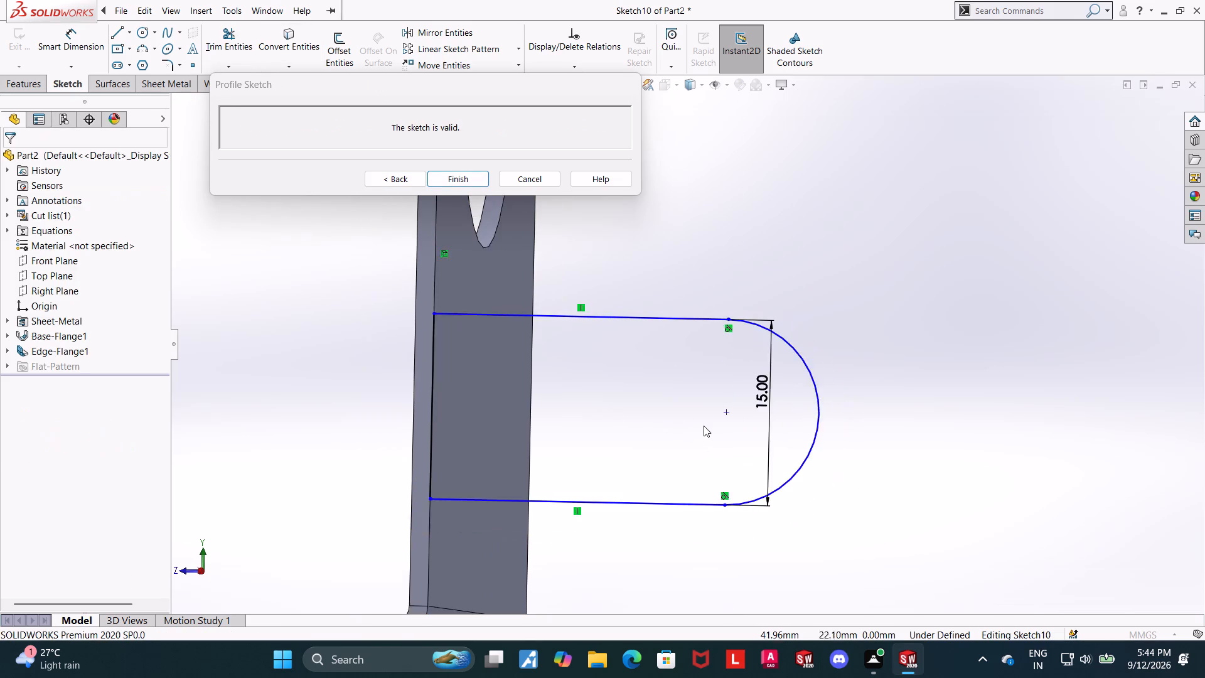
Sketch a circle about 6.5 mm in diameter in the tab profile, centred on the end arc's centre point.
middle_click_drag(838, 370, 837, 399)
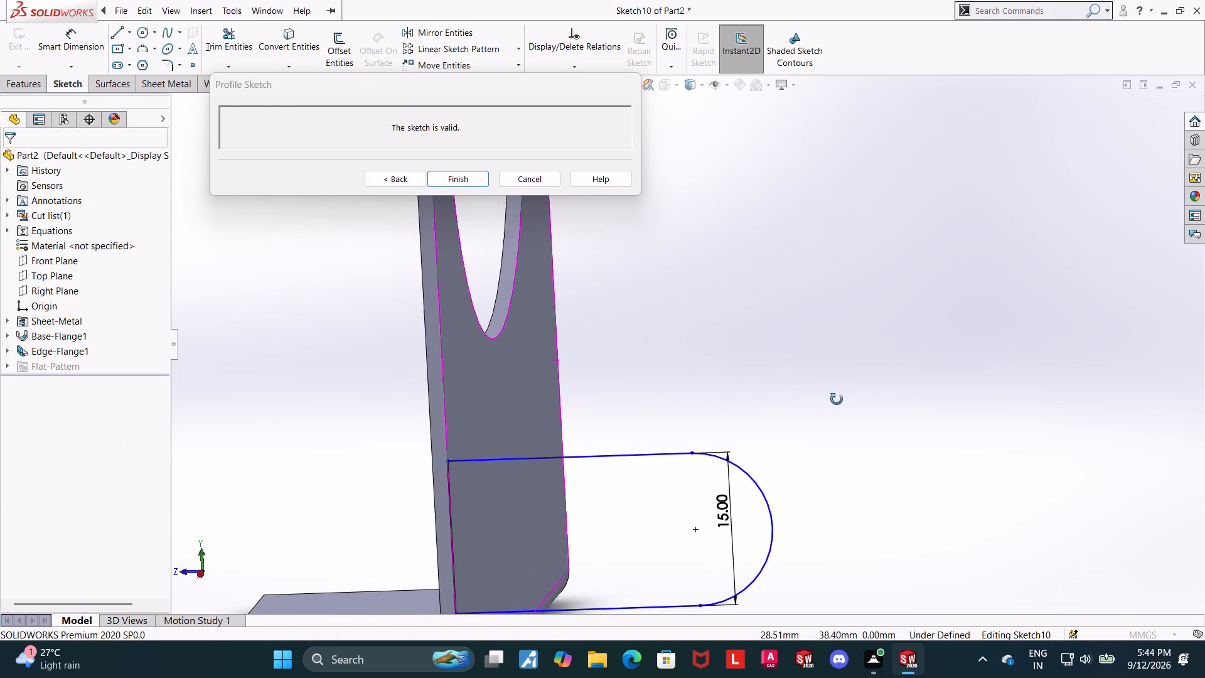
middle_click_drag(837, 399, 838, 394)
scroll(839, 394, "up", 3)
scroll(711, 401, "down", 1)
middle_click_drag(849, 445, 849, 445)
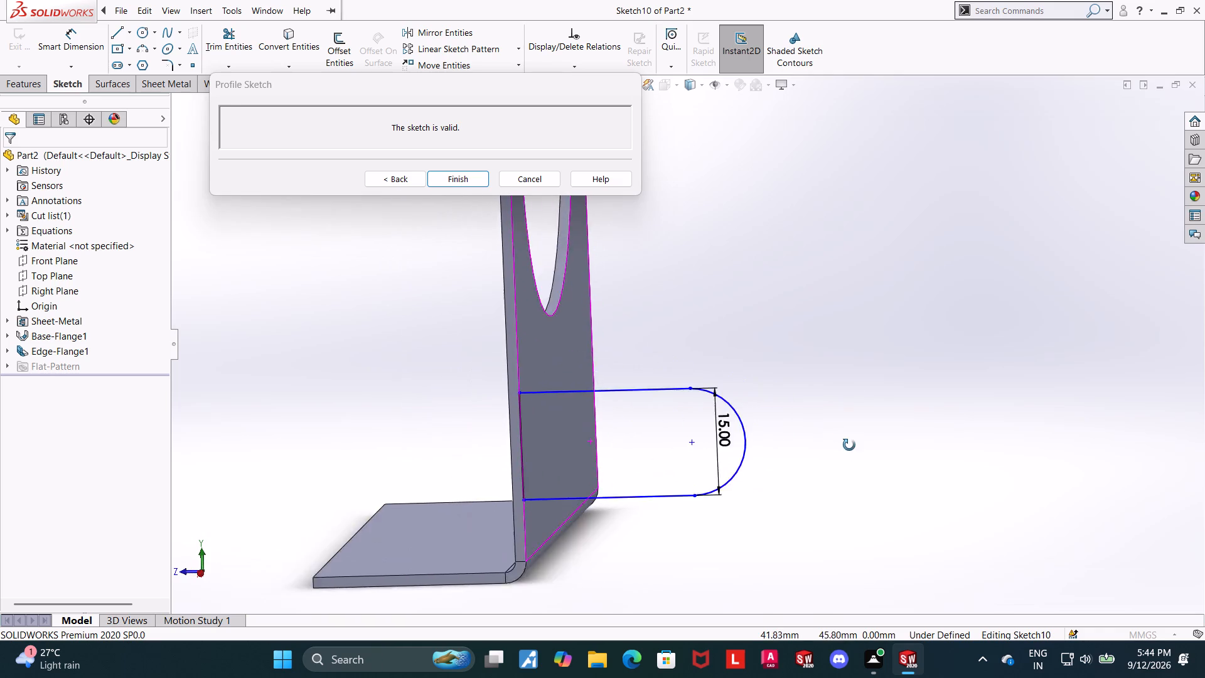
middle_click_drag(849, 445, 855, 432)
scroll(766, 395, "down", 2)
left_click(145, 32)
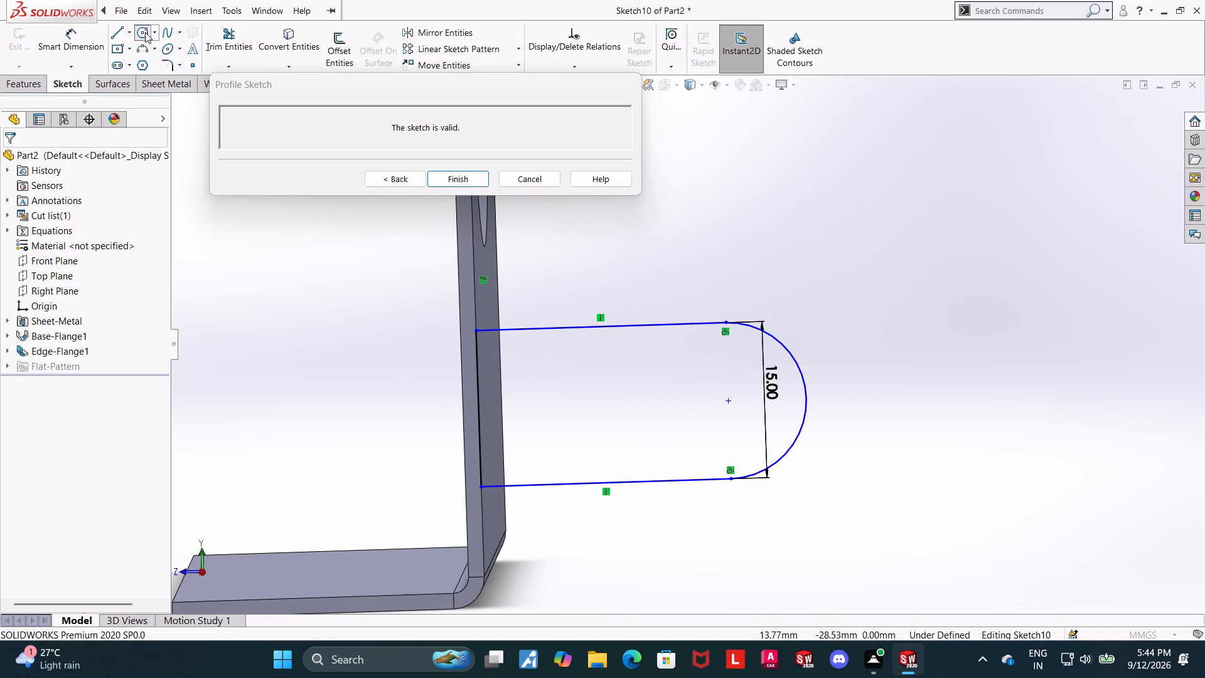
left_click(726, 402)
left_click(747, 372)
key("Escape")
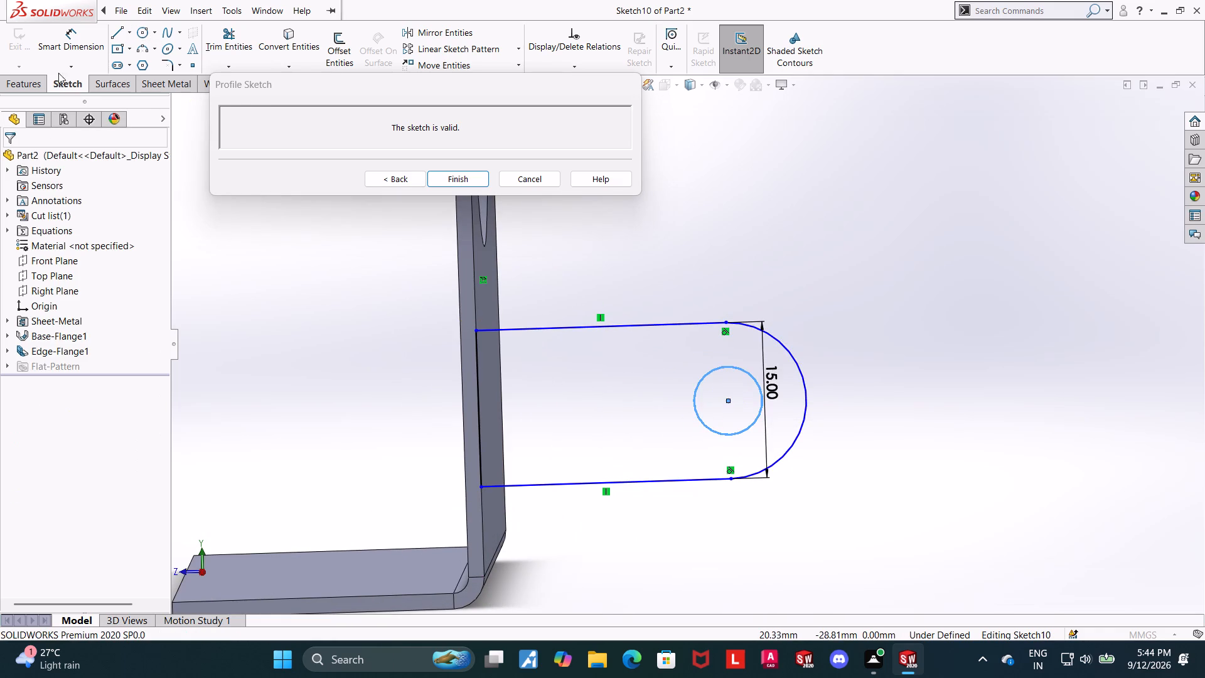
Dimension the tab circle's diameter and set it to 6.5 mm.
left_click(61, 44)
left_click(712, 374)
left_click(676, 353)
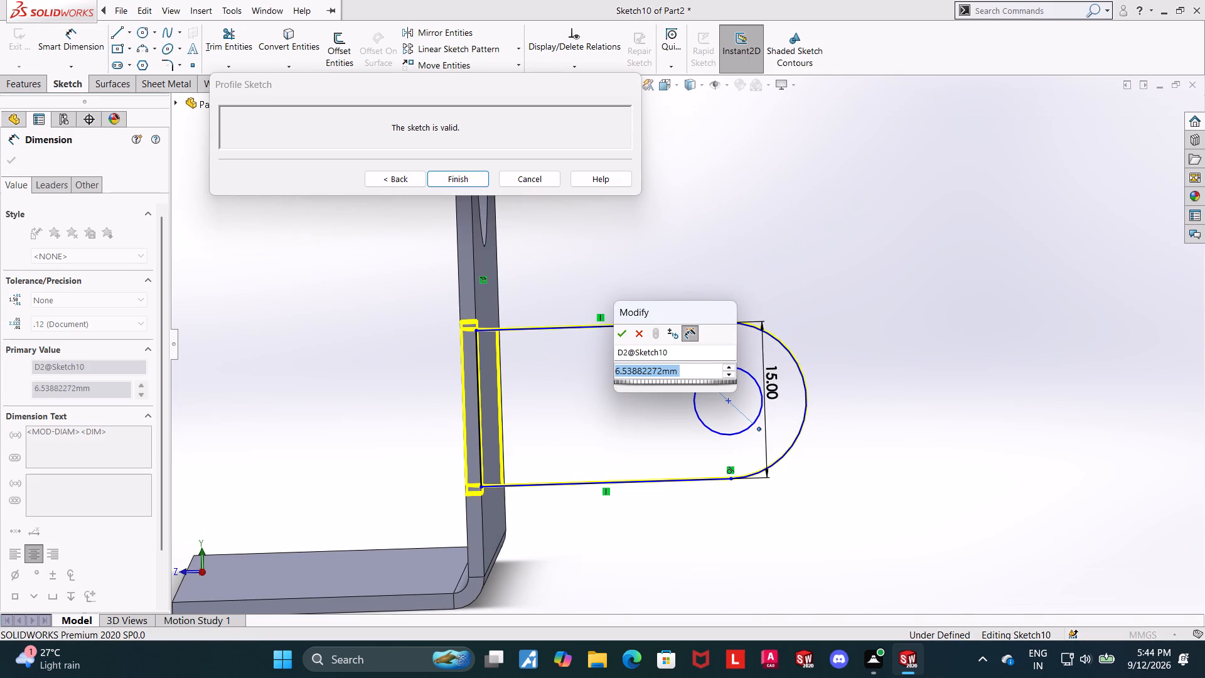
type("6.")
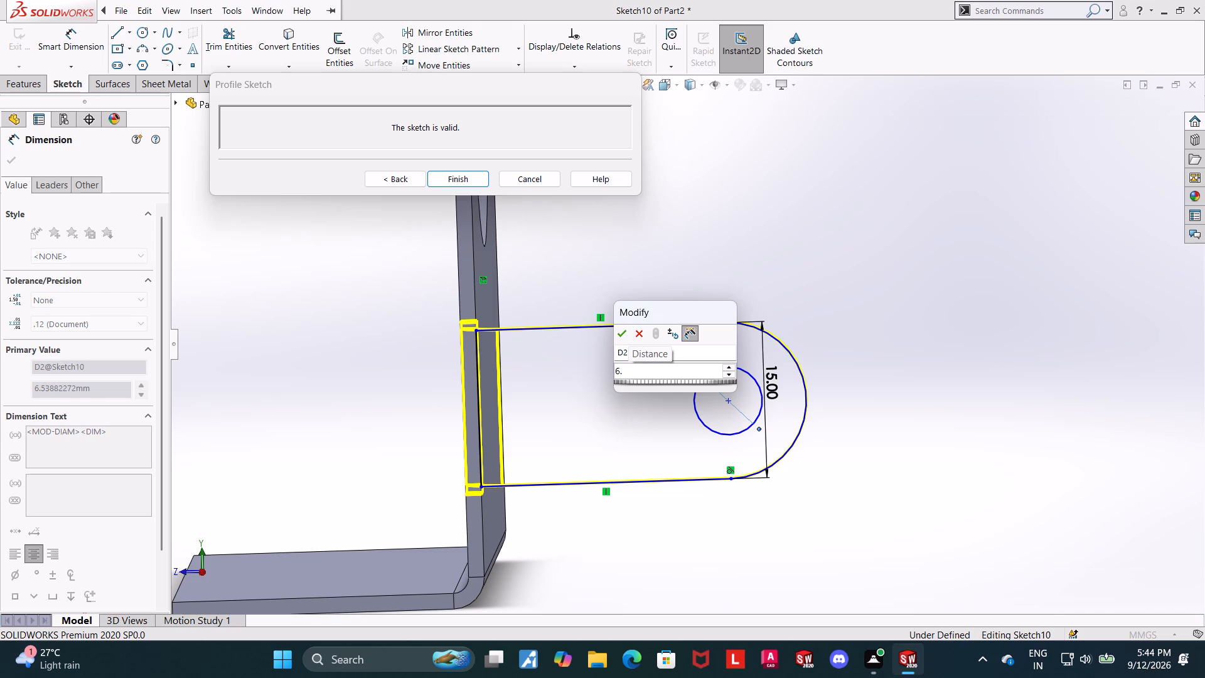
key("BackSpace")
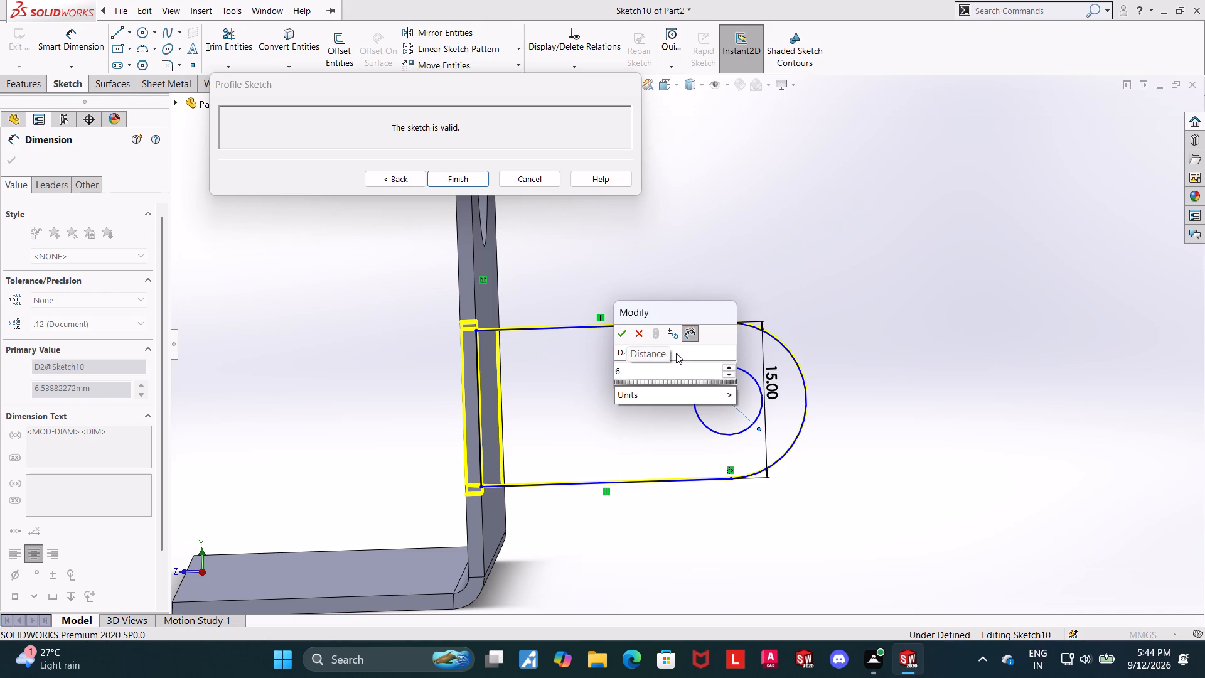
key("BackSpace")
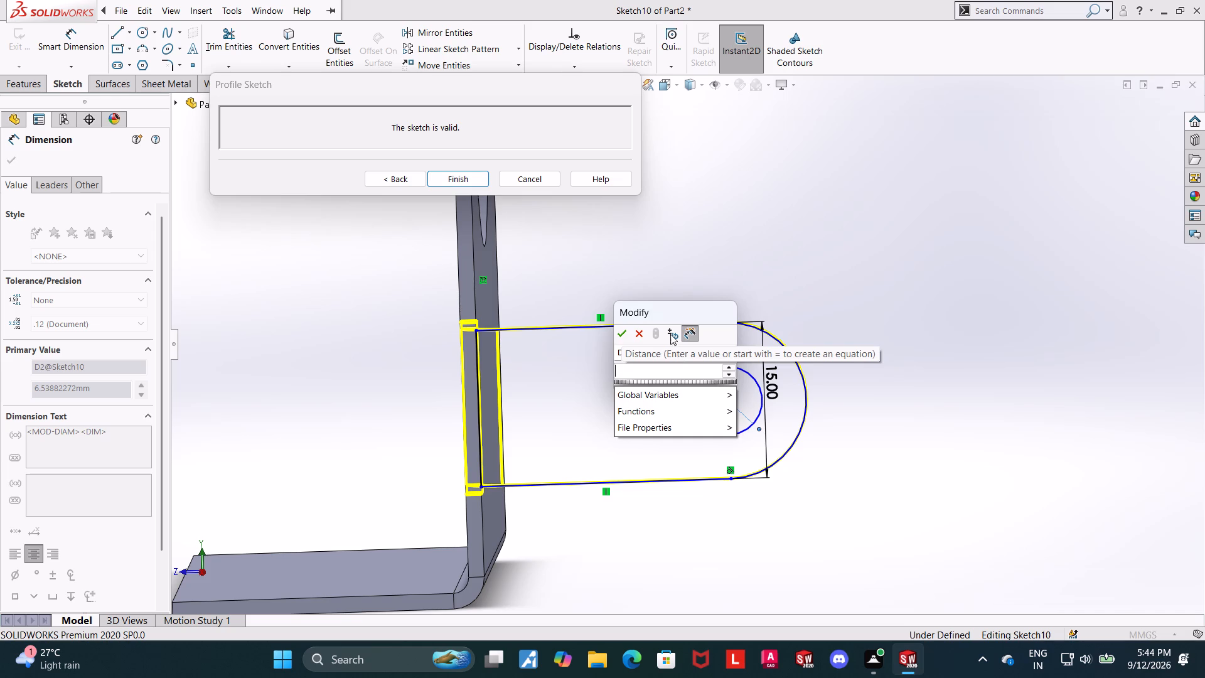
type("6.5")
key("Return")
key("Escape")
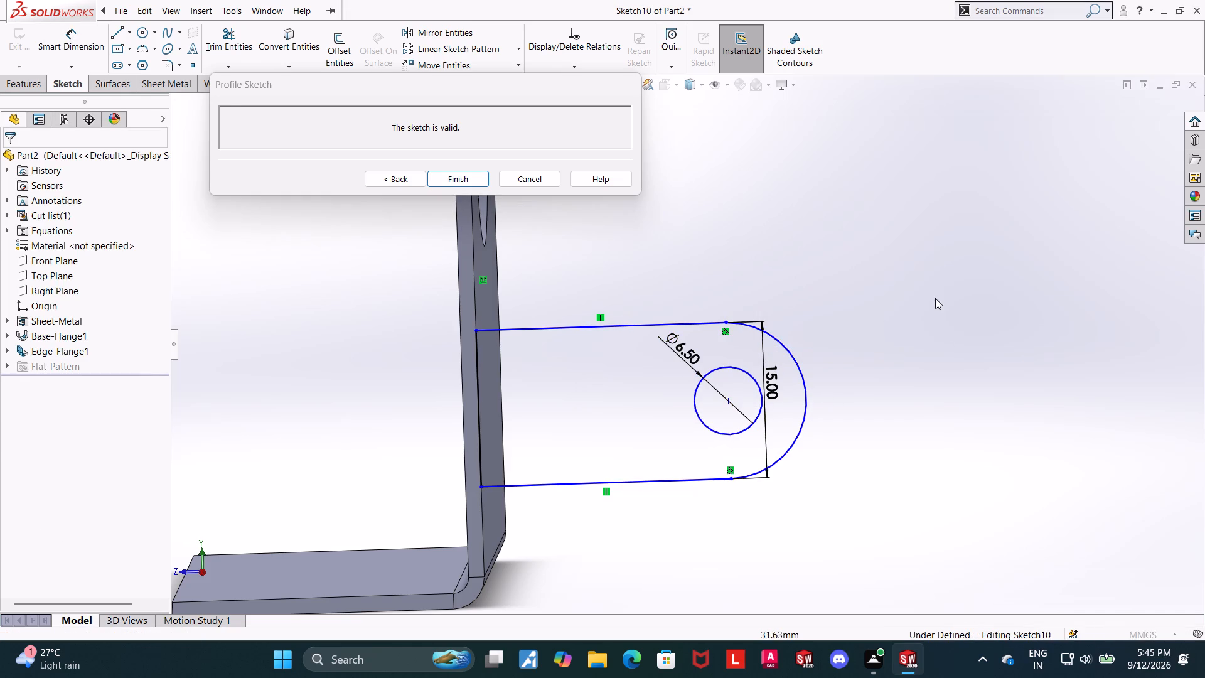
Dimension the tab circle's centre 22.5 mm above the underside edge of the bottom flange.
middle_click_drag(918, 311, 914, 321)
scroll(894, 384, "up", 3)
scroll(677, 459, "down", 3)
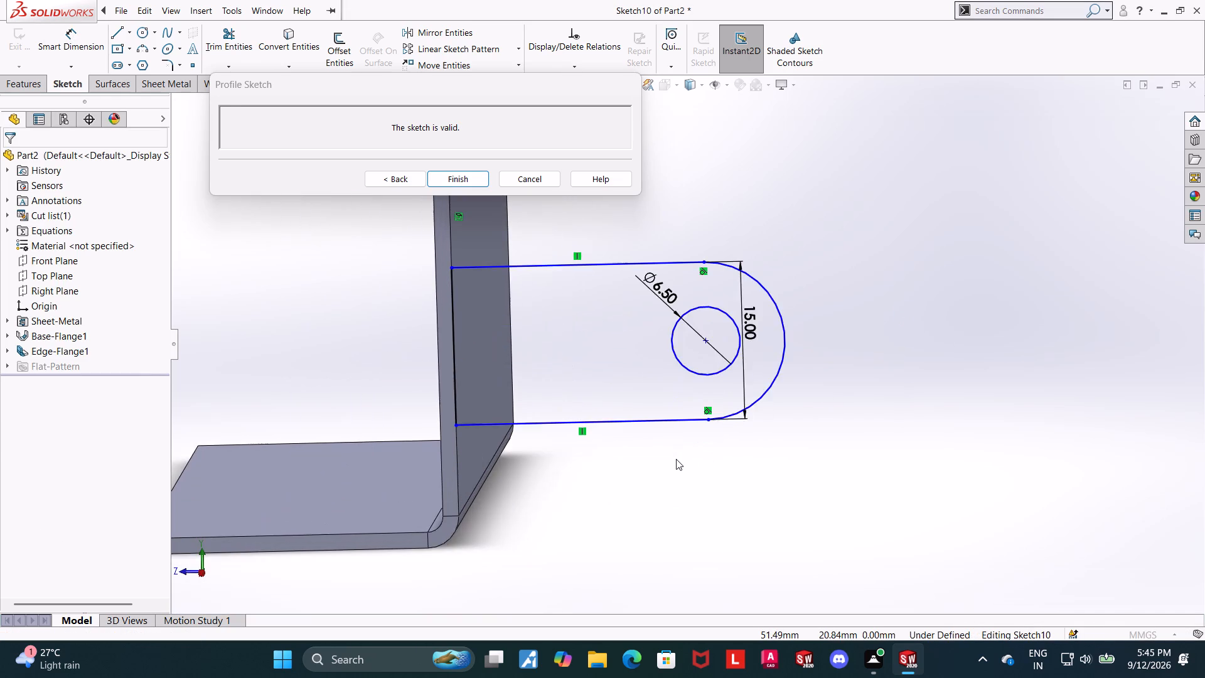
middle_click_drag(676, 459, 667, 433)
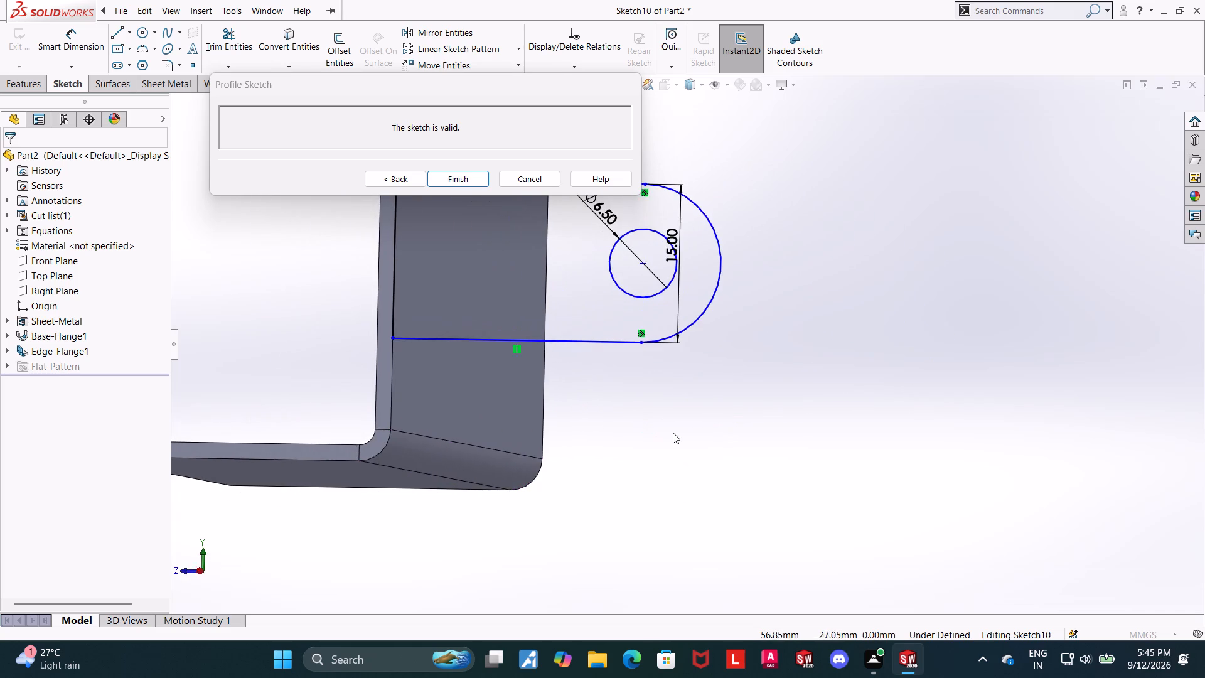
middle_click_drag(673, 433, 697, 438)
scroll(693, 441, "up", 3)
scroll(773, 234, "down", 2)
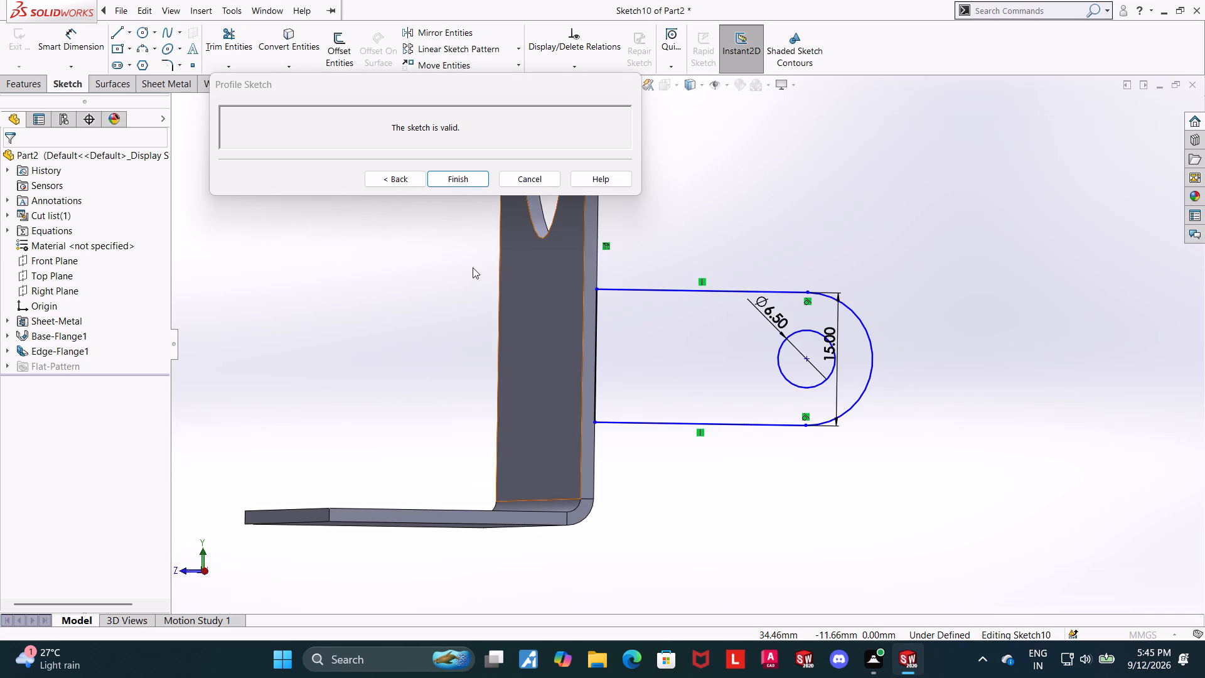
left_click(80, 37)
left_click(808, 358)
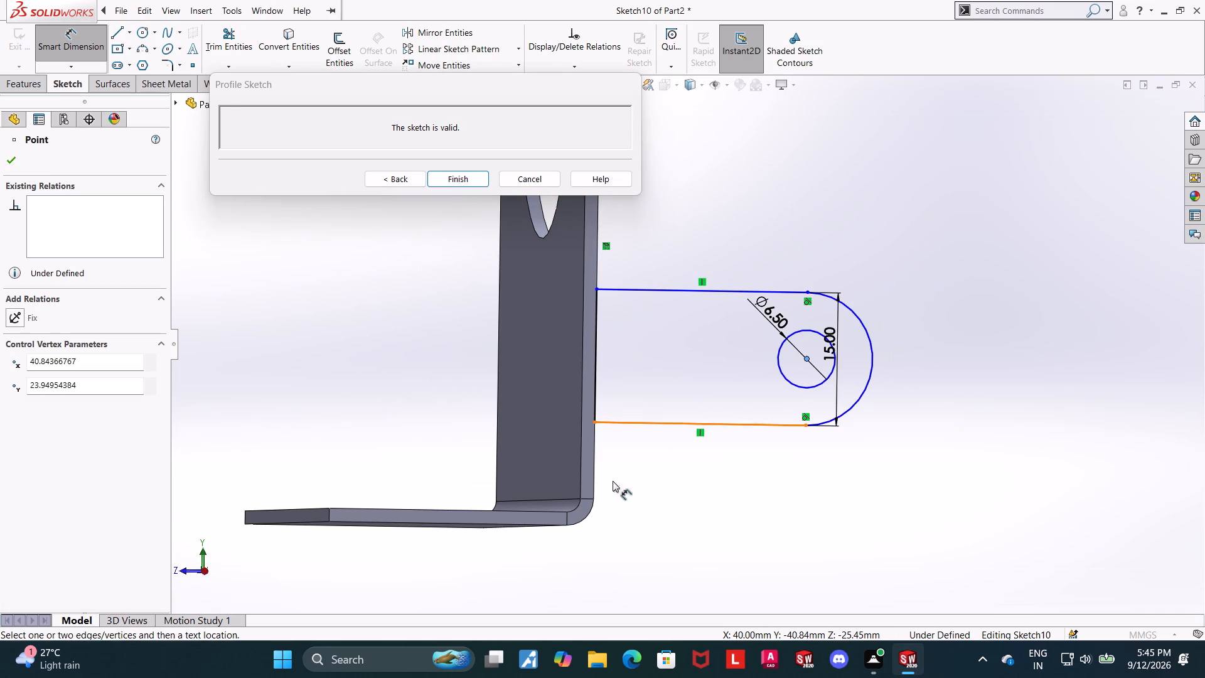
middle_click_drag(715, 520, 692, 518)
left_click(546, 524)
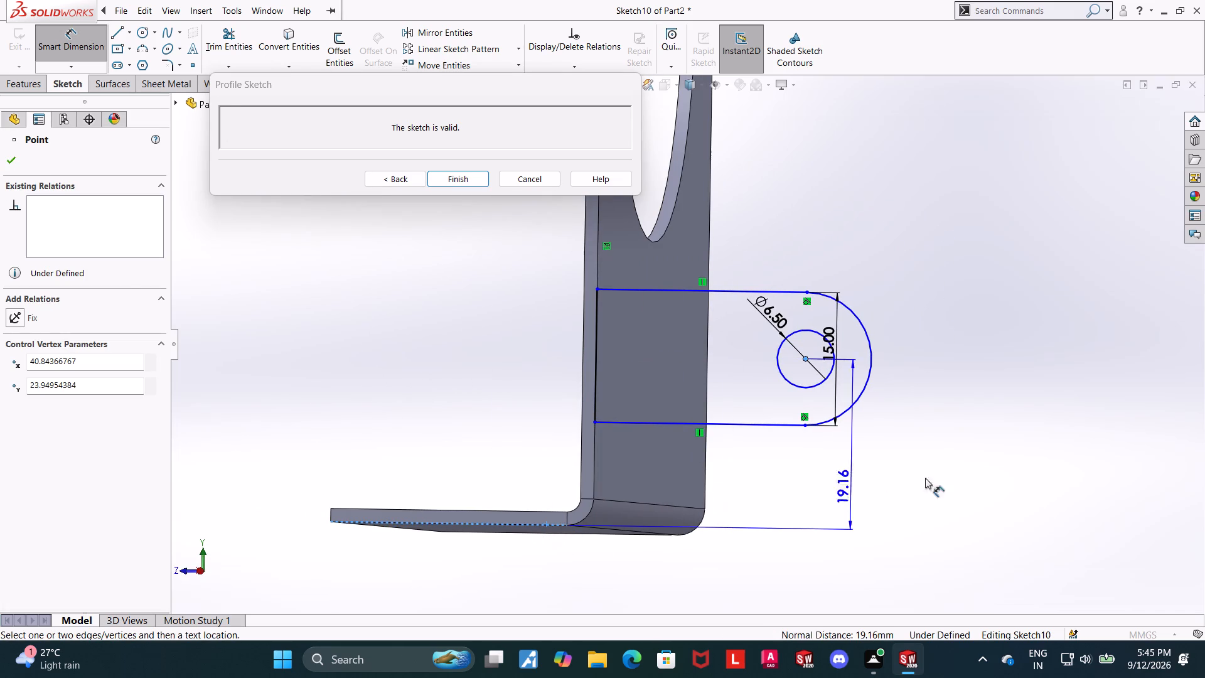
left_click(946, 475)
type("22.5")
key("Return")
key("Escape")
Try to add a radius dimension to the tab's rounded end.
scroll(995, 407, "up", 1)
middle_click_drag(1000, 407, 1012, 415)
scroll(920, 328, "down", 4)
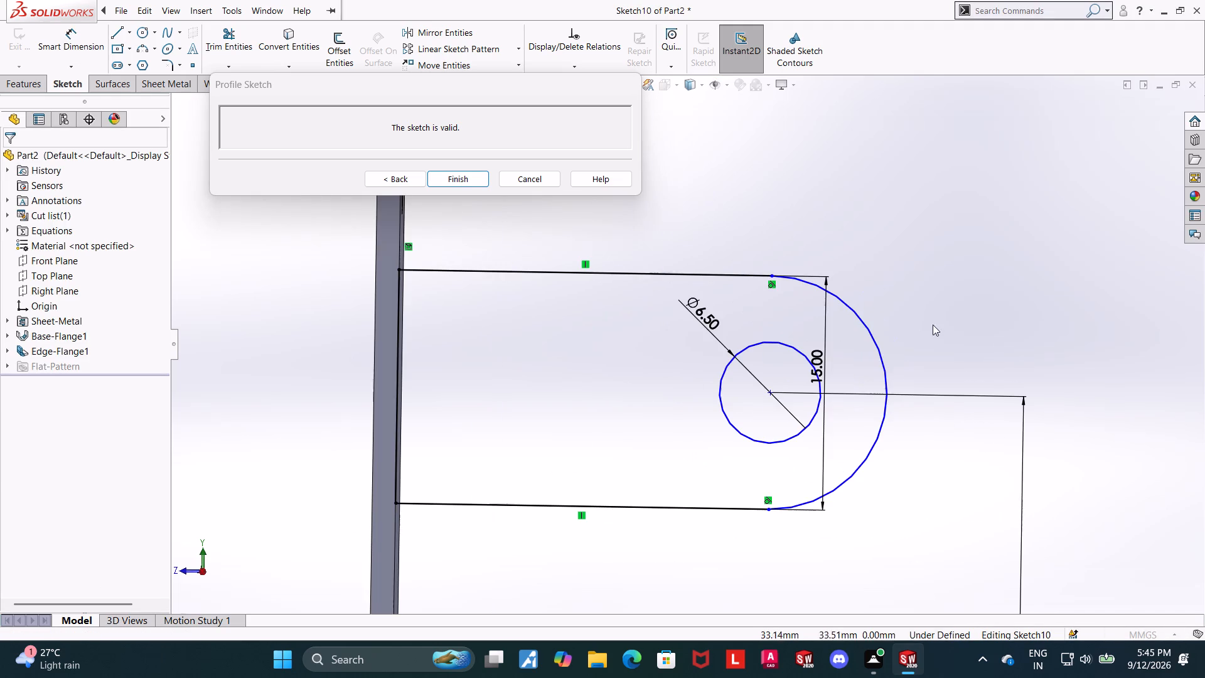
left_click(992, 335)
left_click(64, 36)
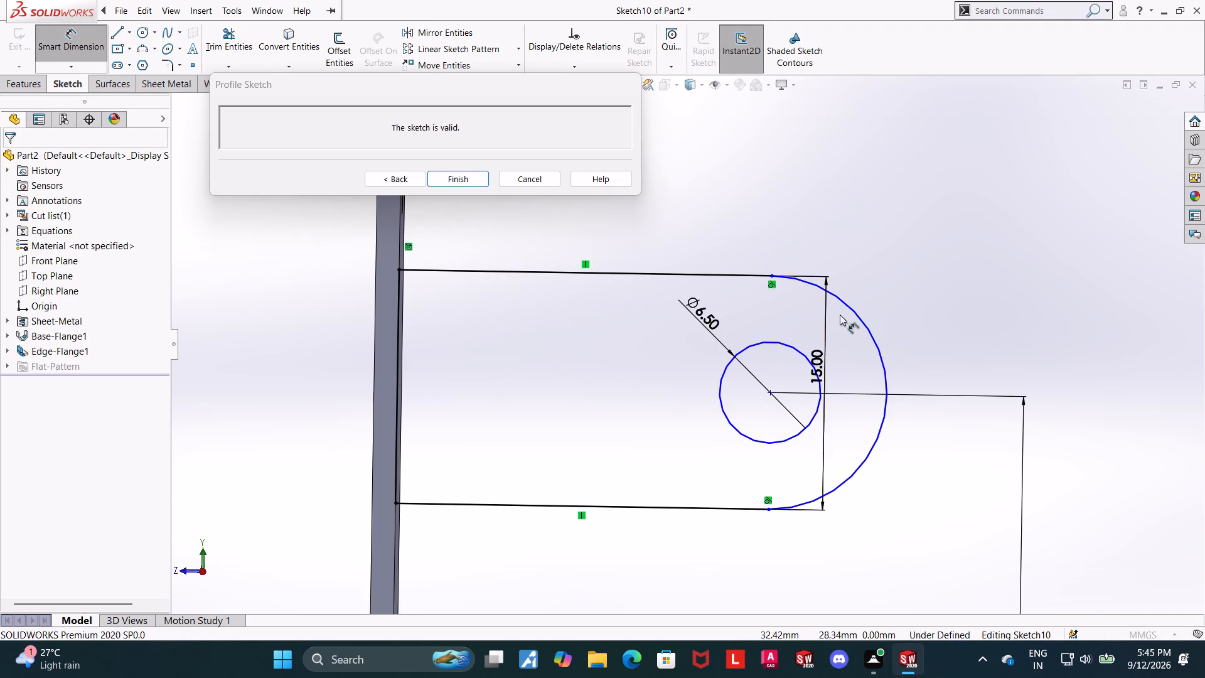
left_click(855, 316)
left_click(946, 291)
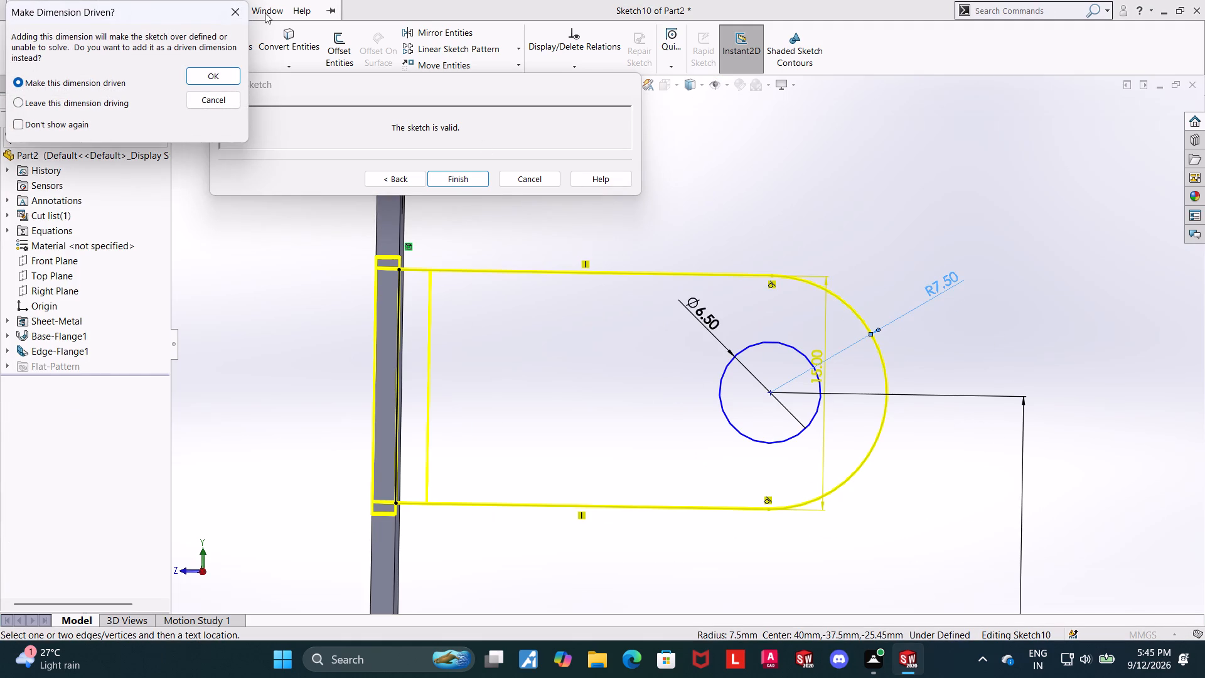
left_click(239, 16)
Dimension the circle's centre 15 mm from the plate face on the bottom flange's side, and finish the side flange.
scroll(431, 245, "up", 4)
left_click(946, 277)
scroll(876, 328, "up", 4)
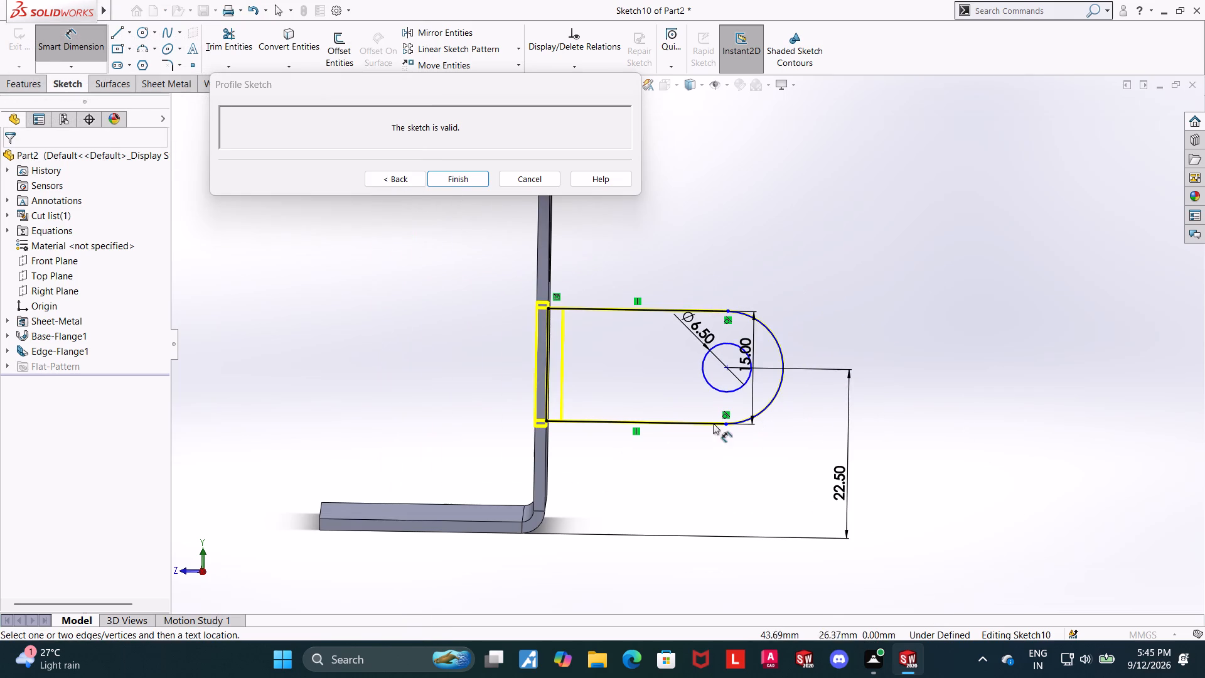
left_click(667, 446)
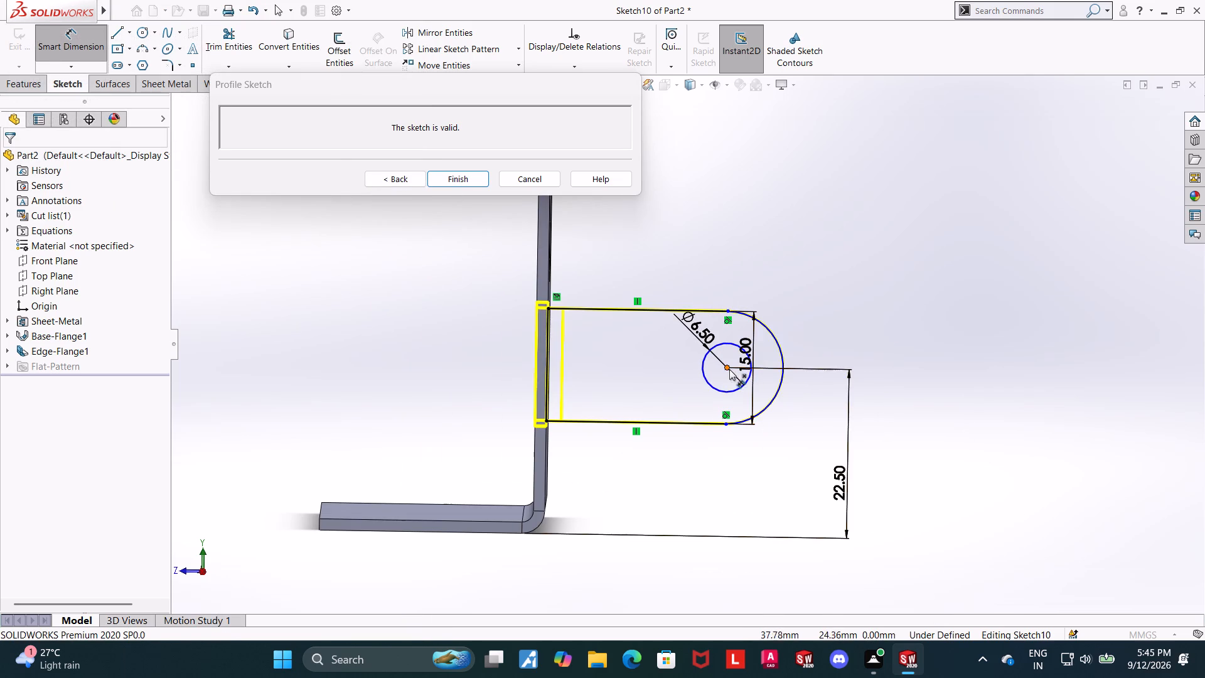
left_click(728, 369)
left_click(533, 490)
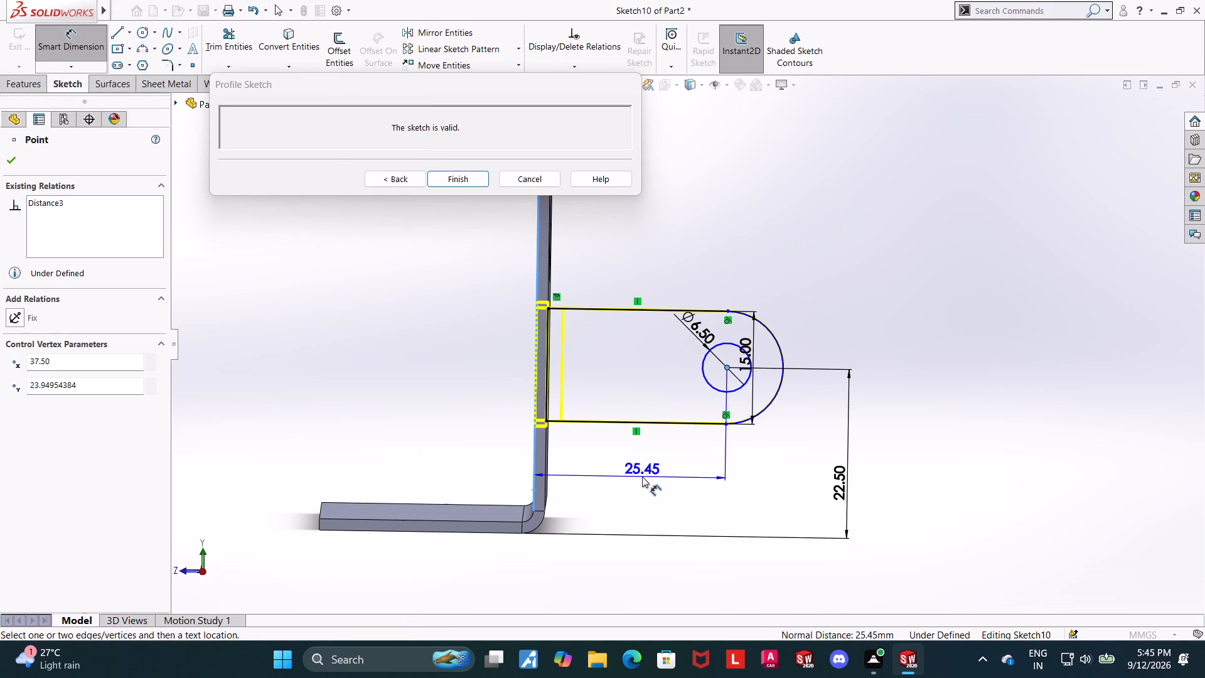
left_click(636, 476)
type("15")
key("Return")
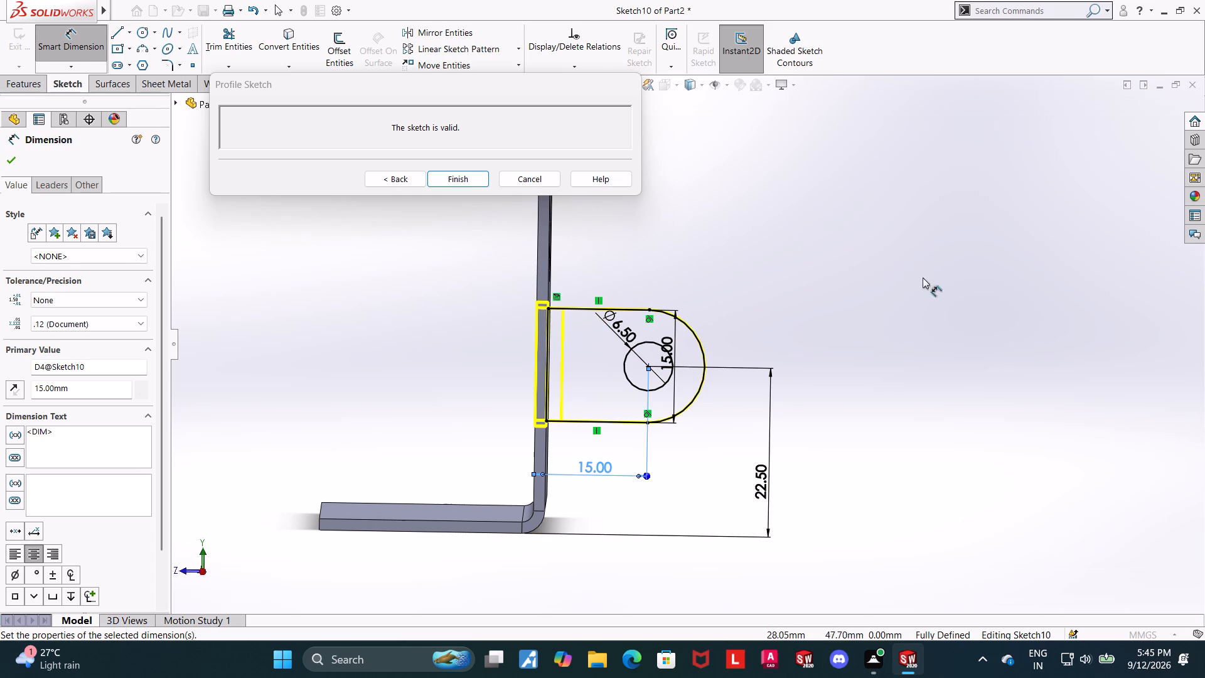
left_click(454, 182)
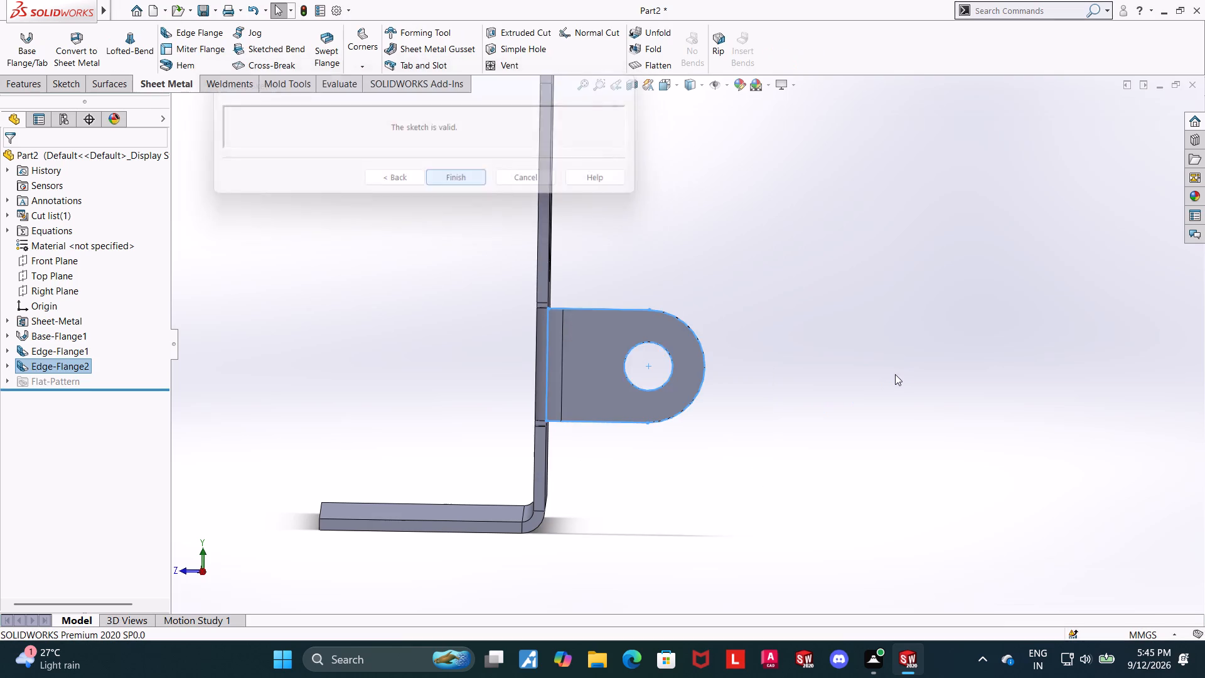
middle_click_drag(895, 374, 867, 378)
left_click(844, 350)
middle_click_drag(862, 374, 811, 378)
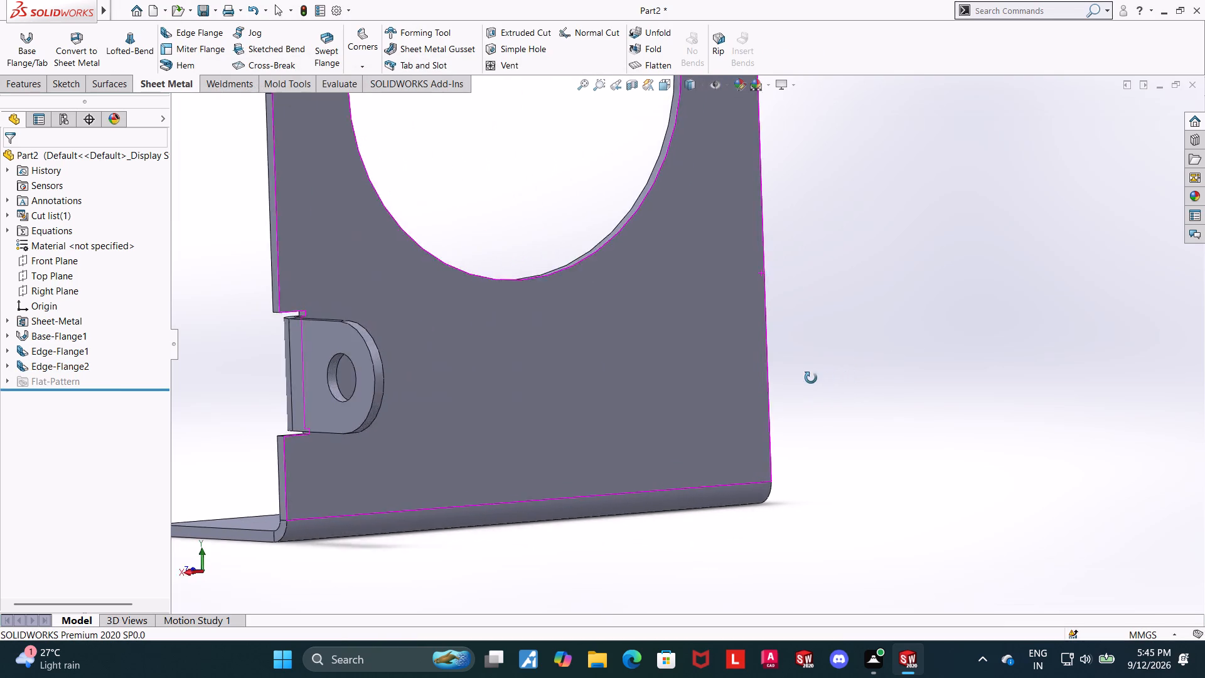
Edit the side tab's edge flange to override the default radius with a 1.5 mm bend radius.
middle_click_drag(811, 378, 845, 379)
left_click(41, 363)
left_click(54, 329)
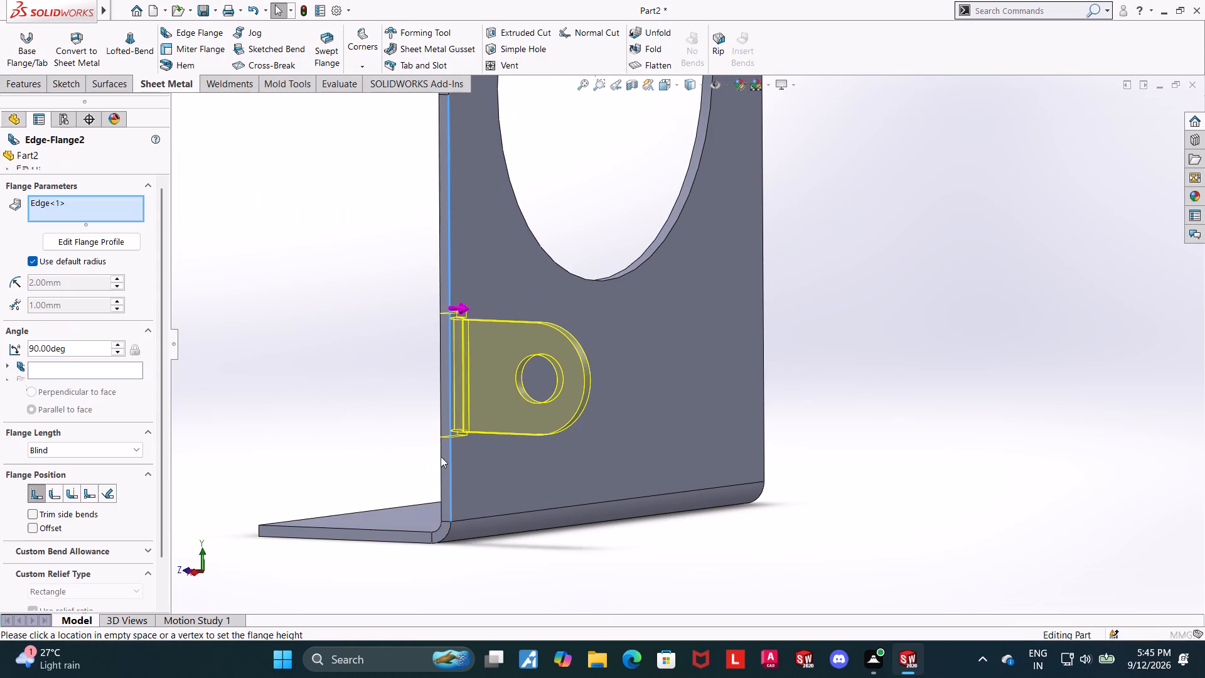
left_click(28, 261)
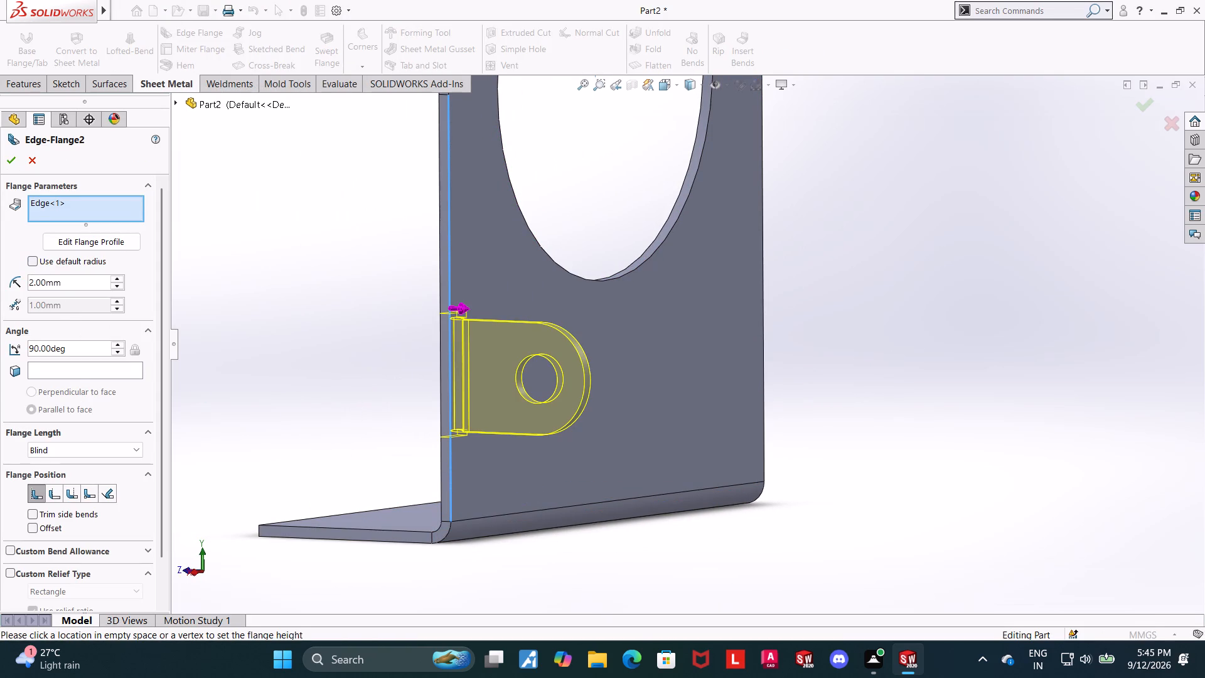
left_click_drag(73, 283, 0, 282)
type("1.5")
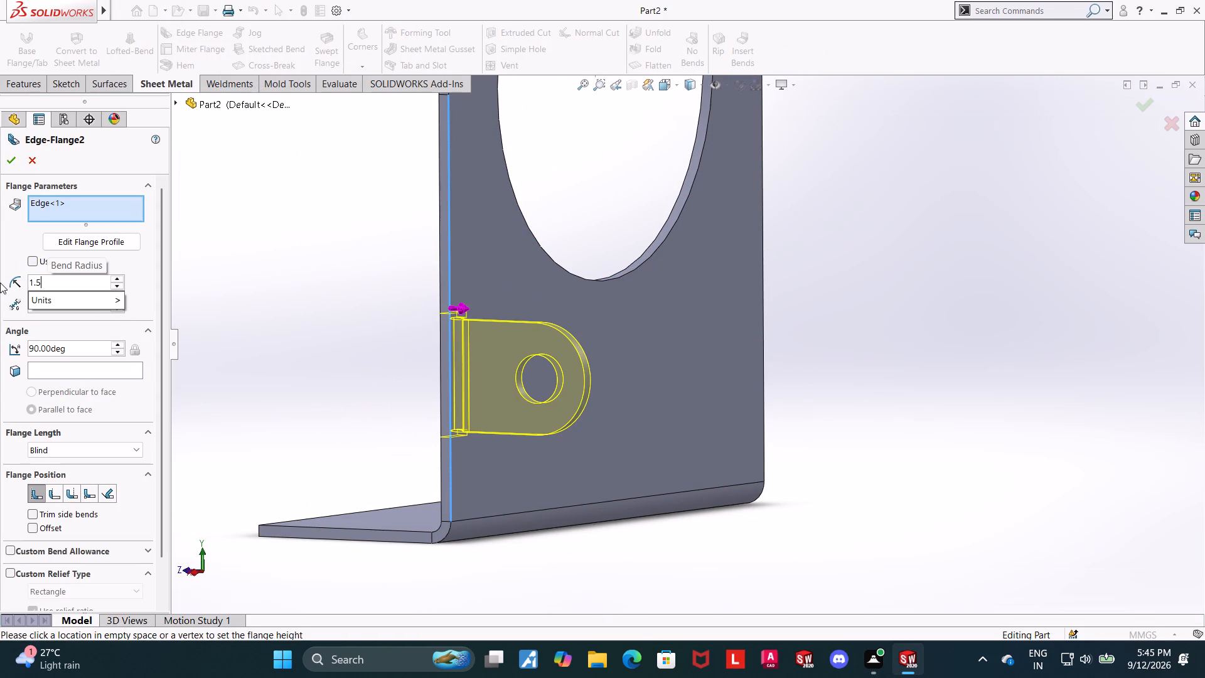
key("Return")
Enable a custom rectangular relief for the side tab's flange, with the relief ratio turned off.
scroll(76, 466, "down", 1)
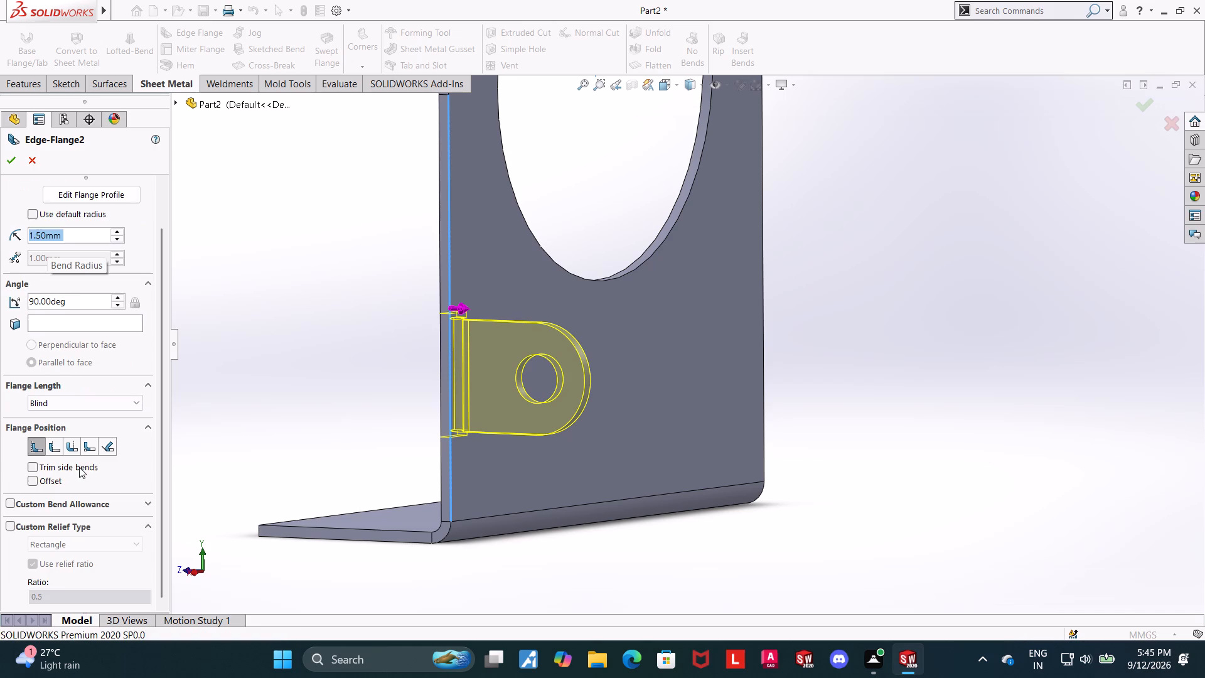
scroll(79, 467, "down", 1)
scroll(51, 524, "down", 2)
left_click(12, 524)
scroll(71, 542, "down", 2)
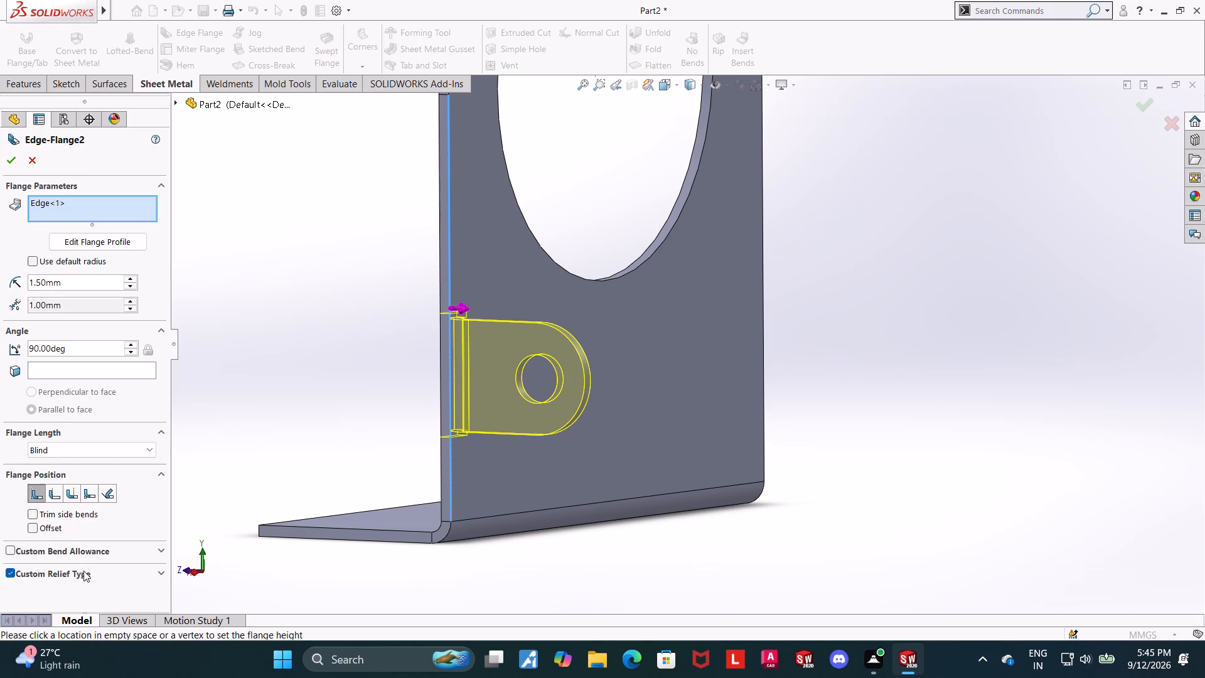
left_click(88, 566)
left_click(95, 573)
scroll(89, 534, "down", 4)
left_click(35, 556)
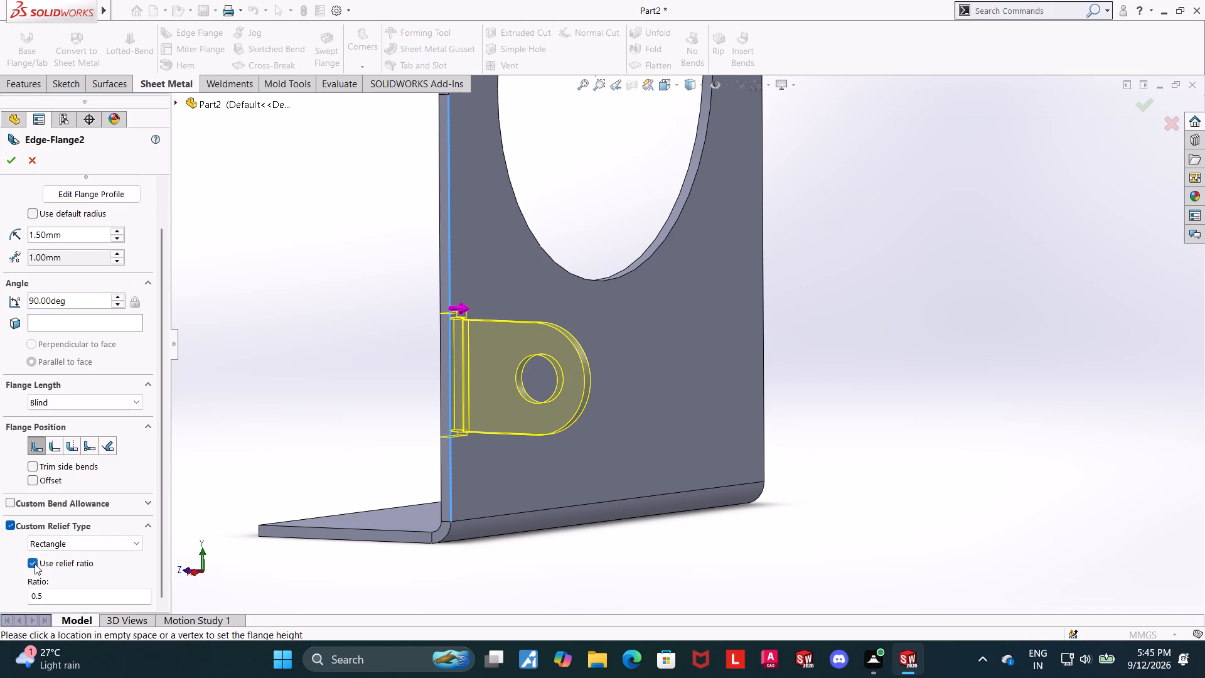
left_click(35, 564)
scroll(69, 546, "down", 7)
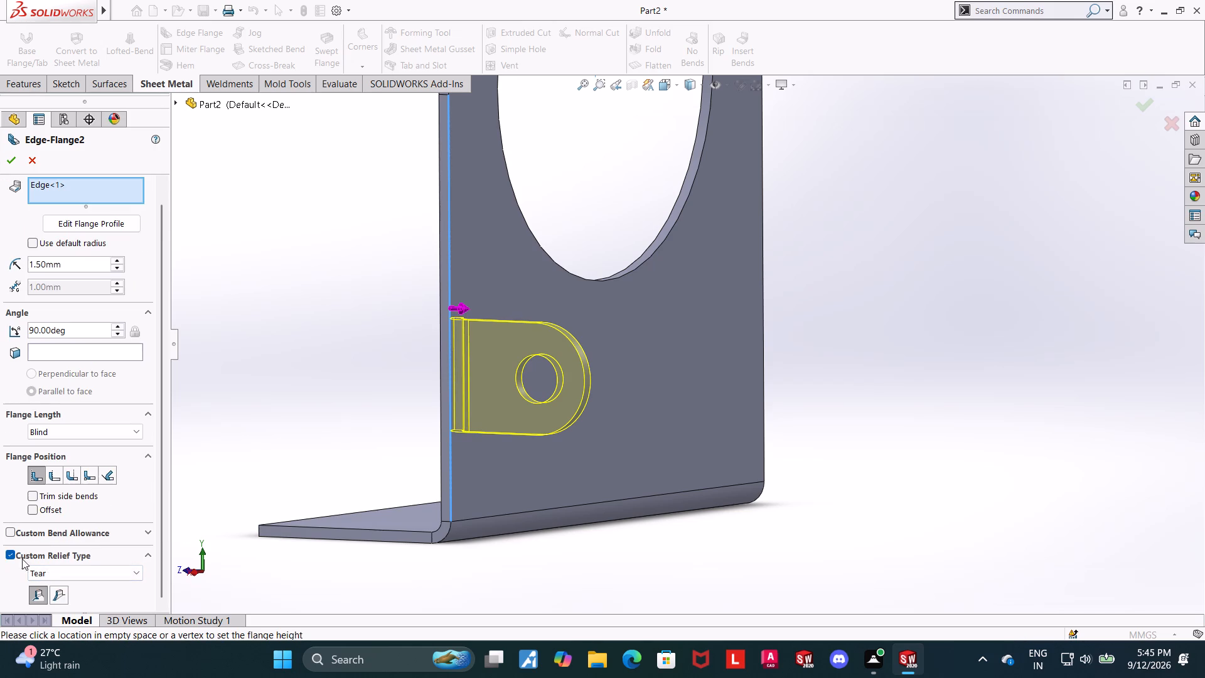
scroll(86, 584, "down", 1)
left_click(65, 569)
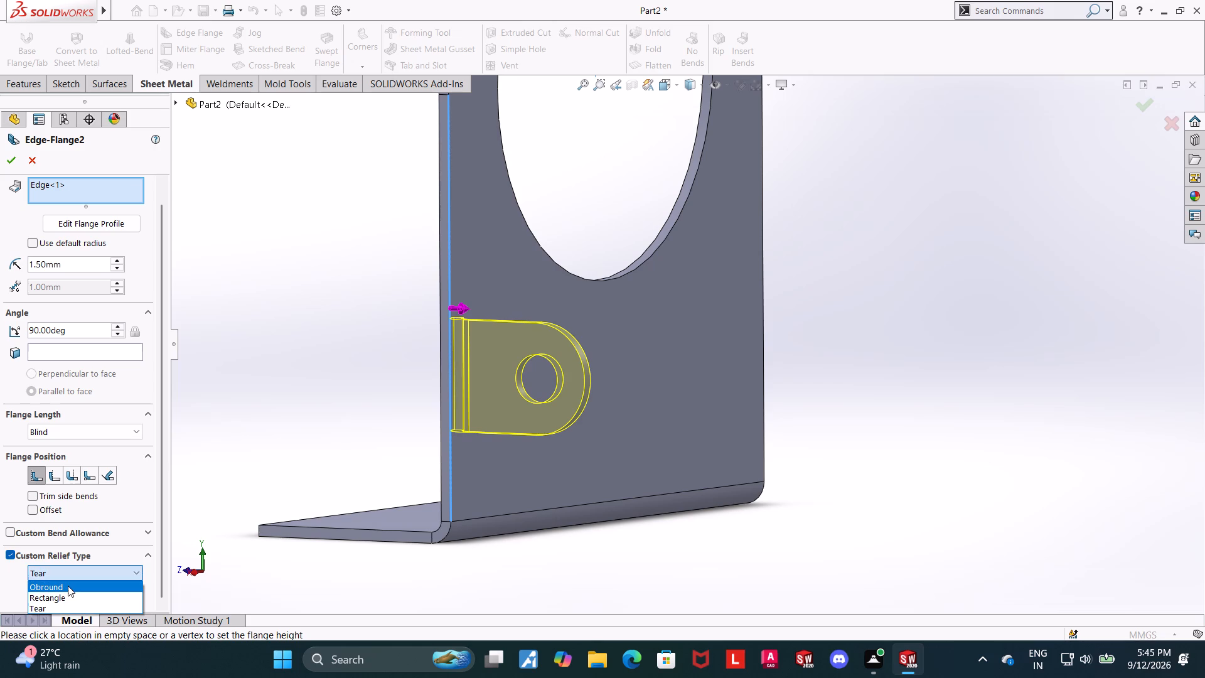
left_click(68, 596)
Set the rectangular relief's width and depth to 1.5 mm each and apply the flange changes.
scroll(80, 581, "down", 2)
left_click_drag(77, 575, 17, 572)
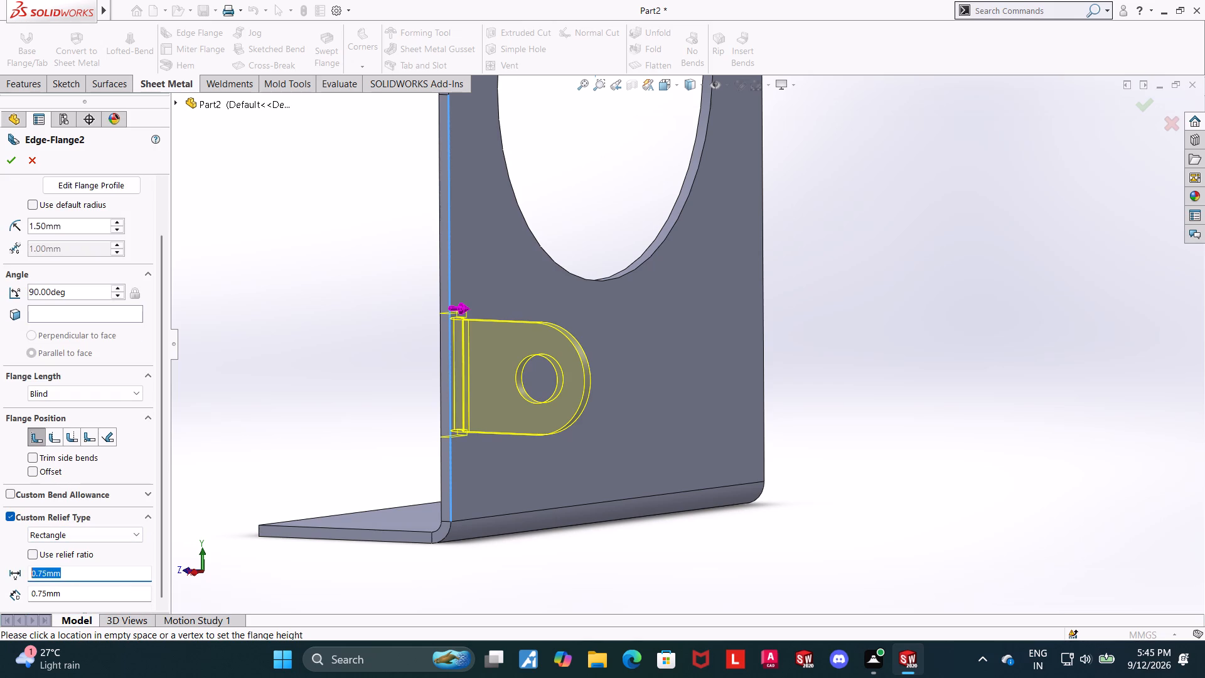
left_click_drag(17, 572, 0, 568)
type("1.5")
key("Return")
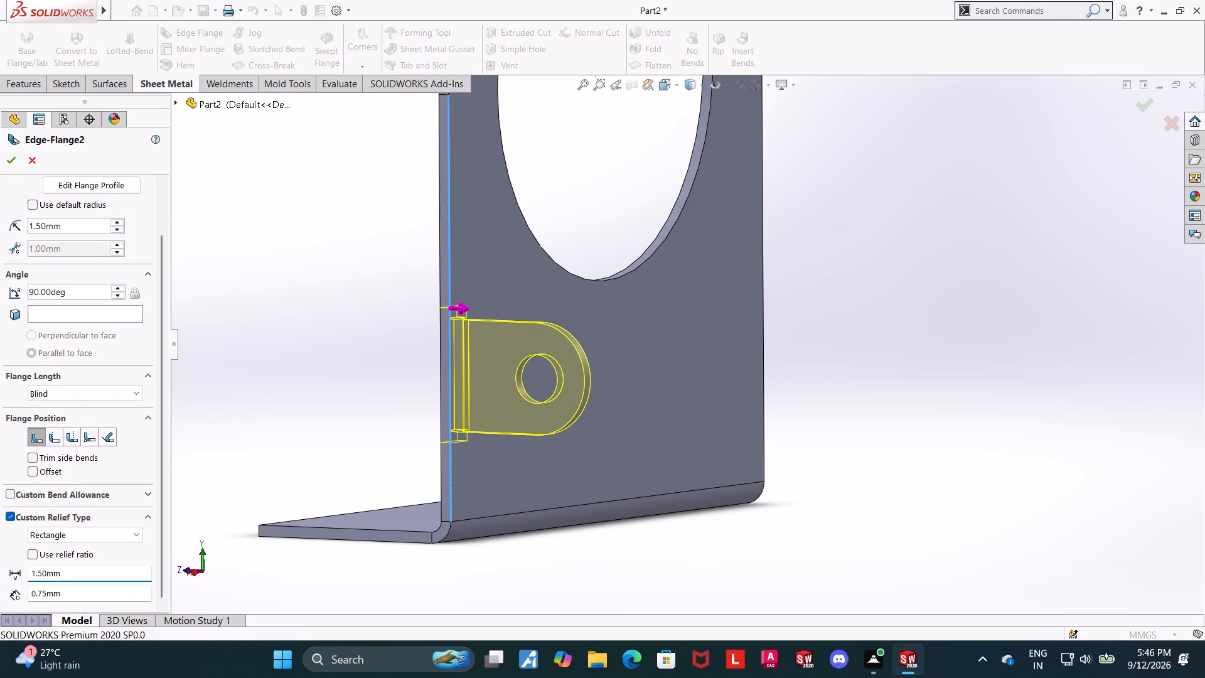
left_click_drag(77, 591, 0, 595)
type("1.5")
key("Return")
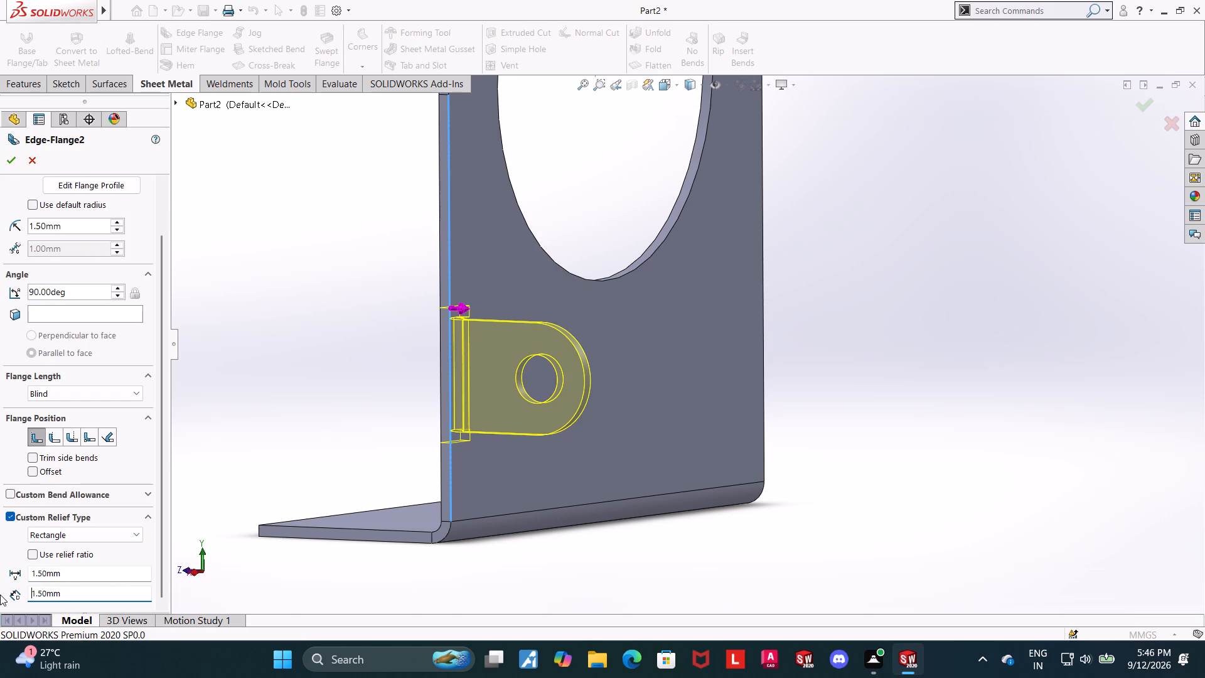
left_click(5, 162)
left_click(947, 443)
Mirror the side tab flange Edge-Flange2 about the Right Plane.
middle_click_drag(849, 431, 938, 432)
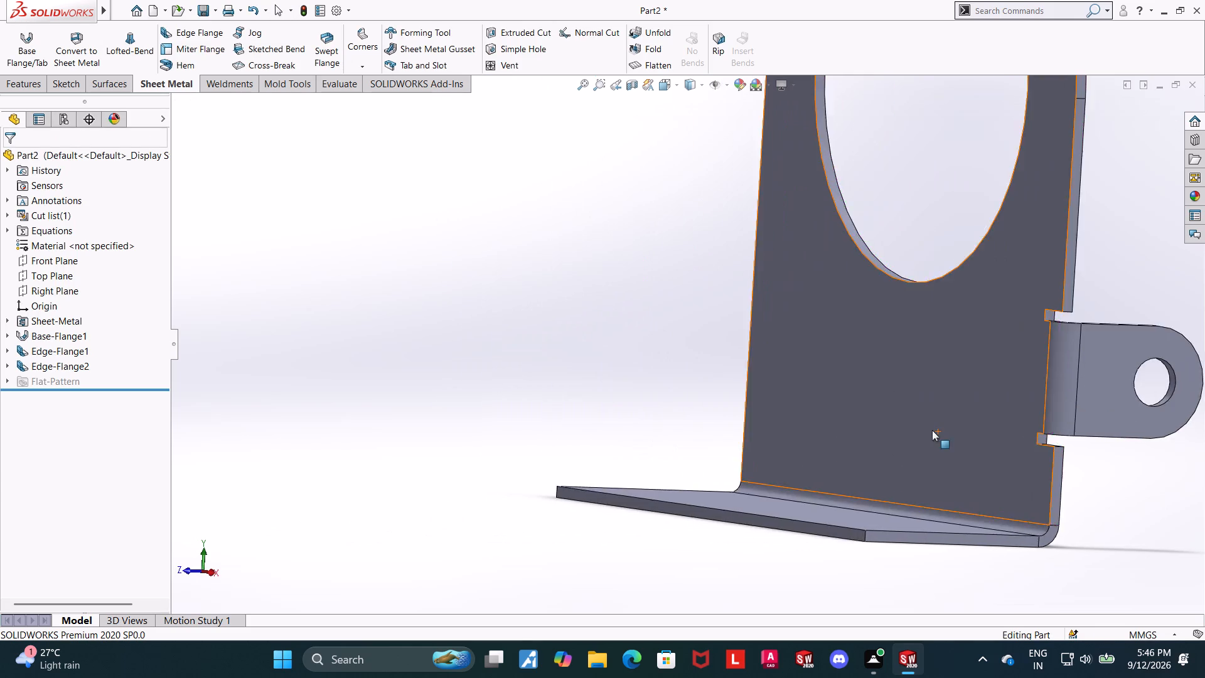
scroll(929, 428, "up", 4)
scroll(1004, 296, "down", 2)
middle_click_drag(909, 321, 918, 365)
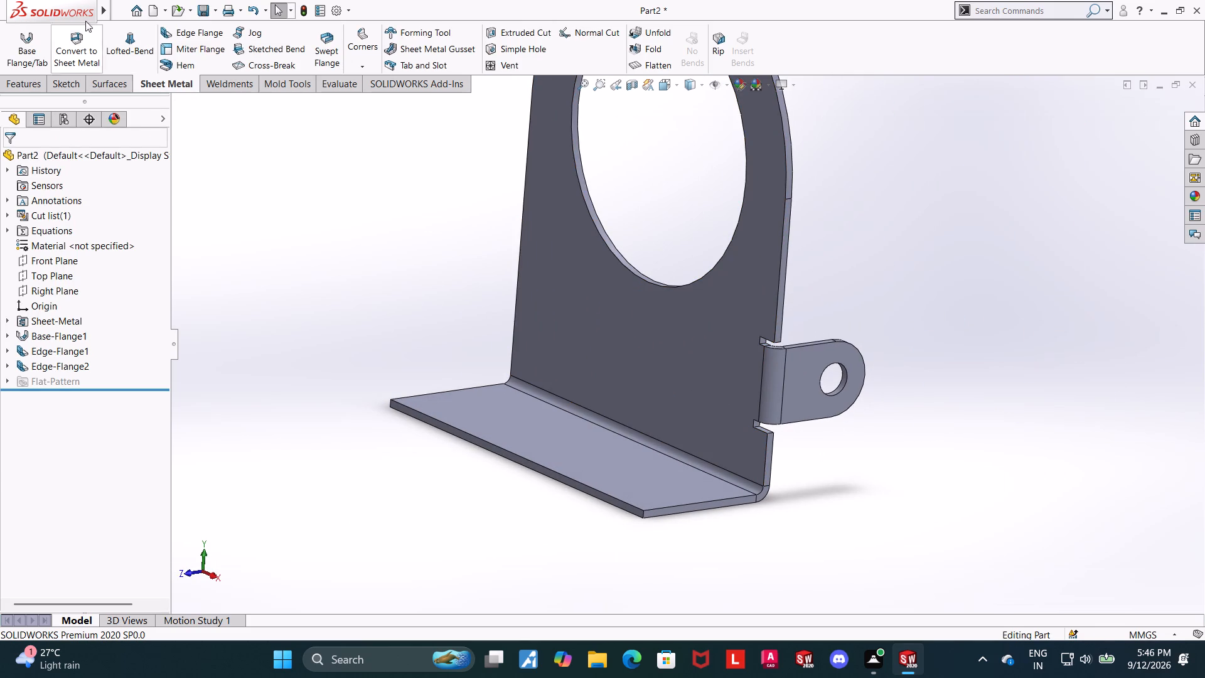
left_click(21, 86)
left_click(548, 68)
scroll(337, 192, "up", 4)
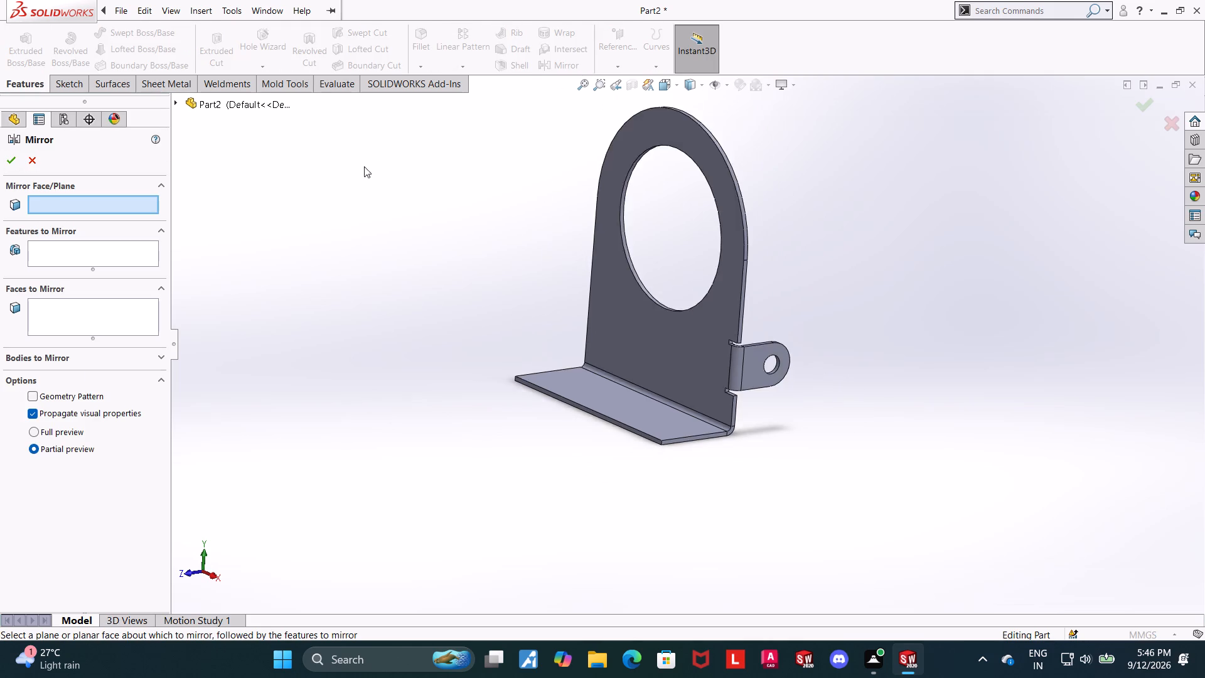
scroll(386, 166, "down", 4)
scroll(498, 233, "up", 6)
scroll(979, 326, "down", 2)
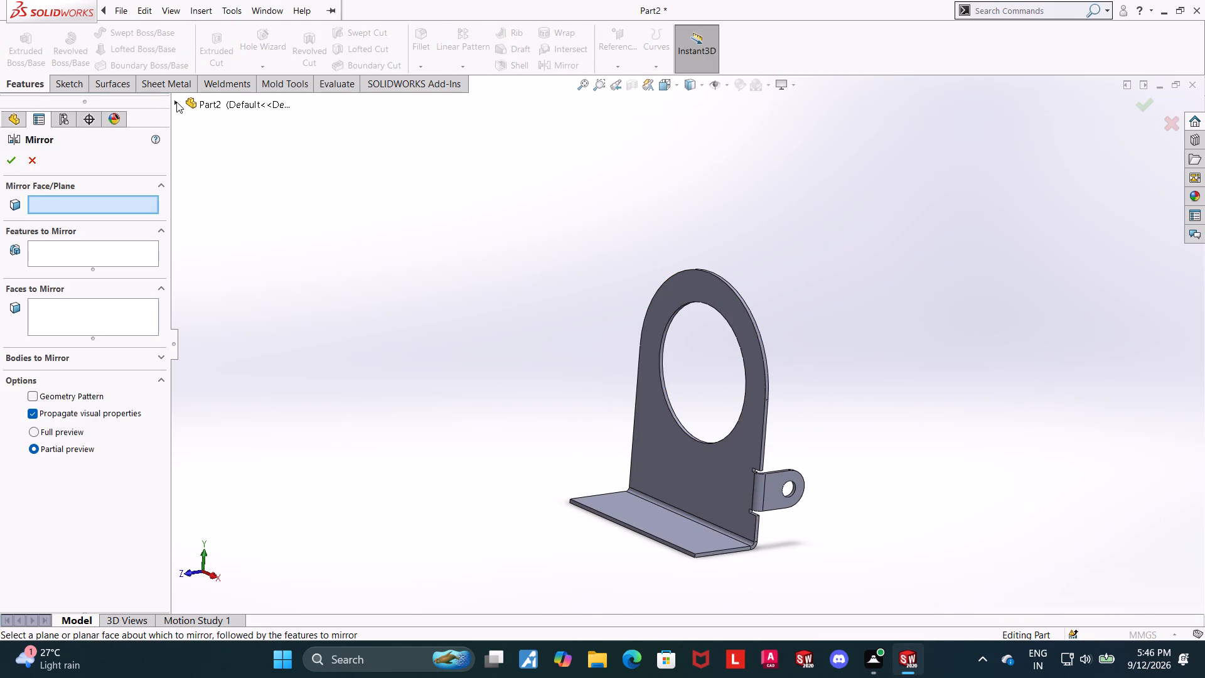
left_click(176, 102)
left_click(223, 316)
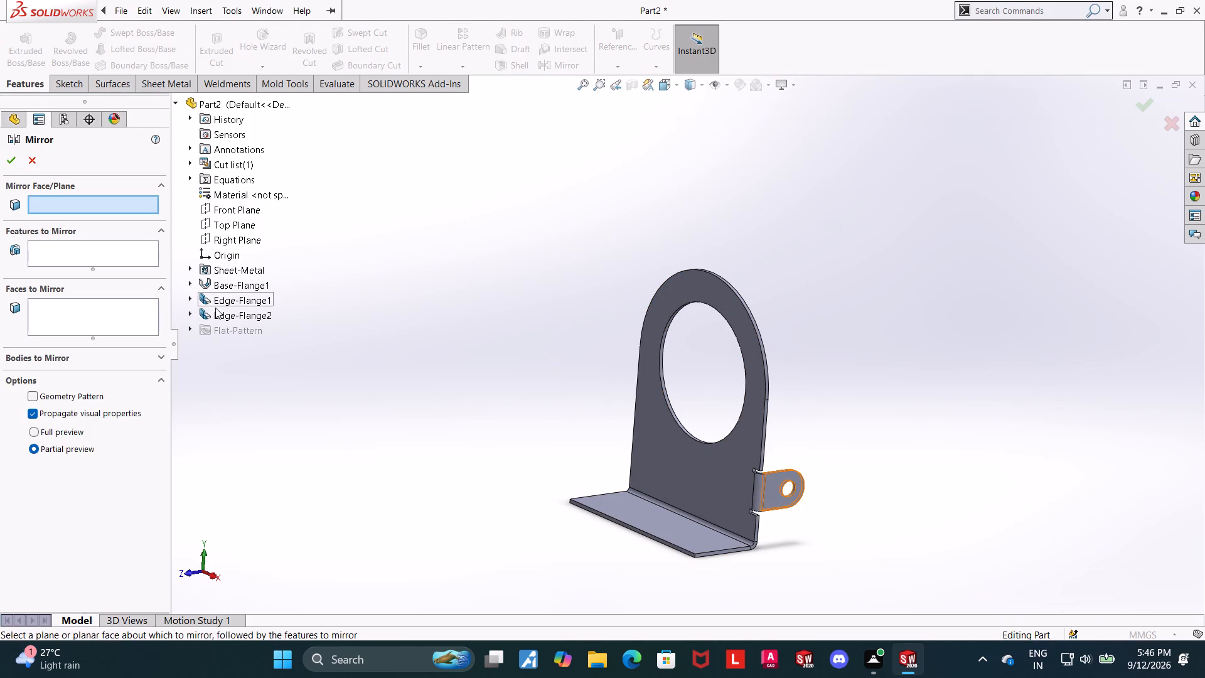
left_click(215, 308)
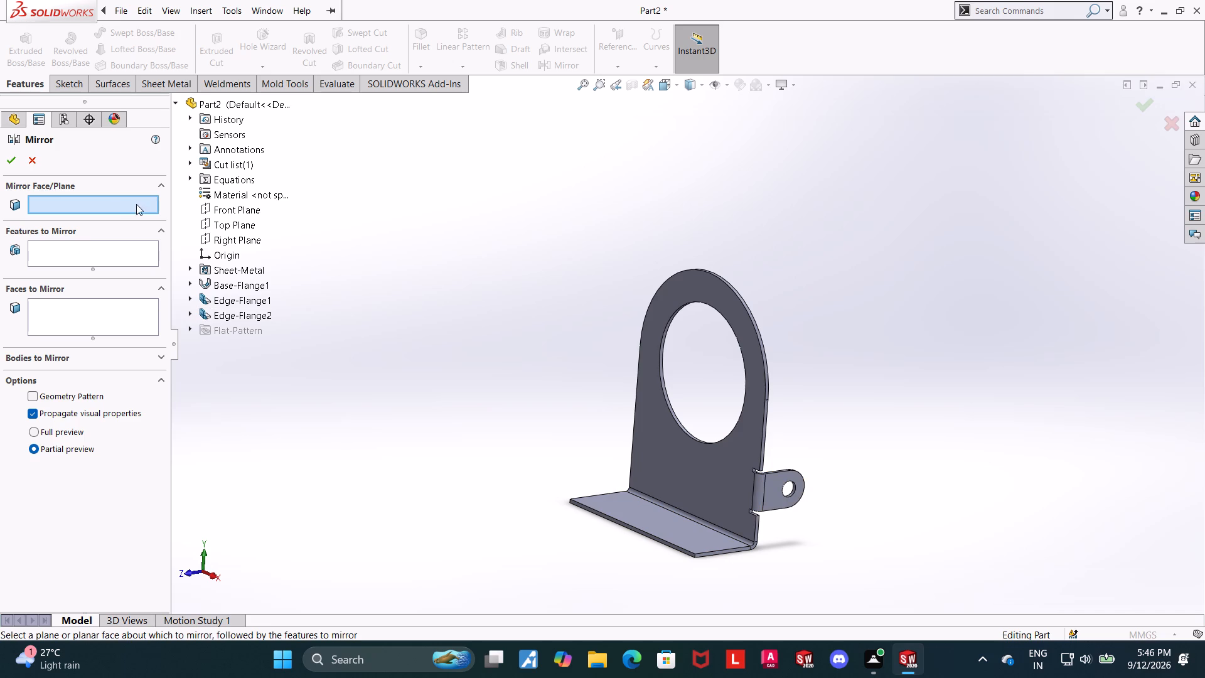
left_click(225, 234)
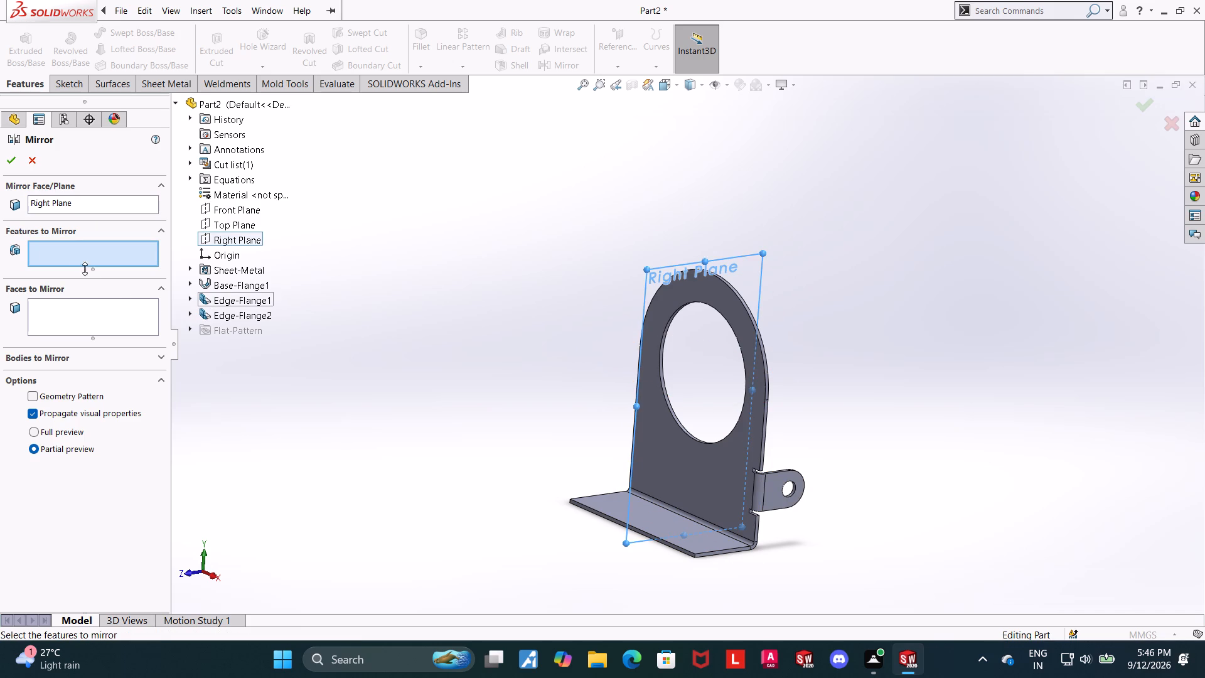
left_click(230, 317)
left_click(16, 164)
left_click(528, 267)
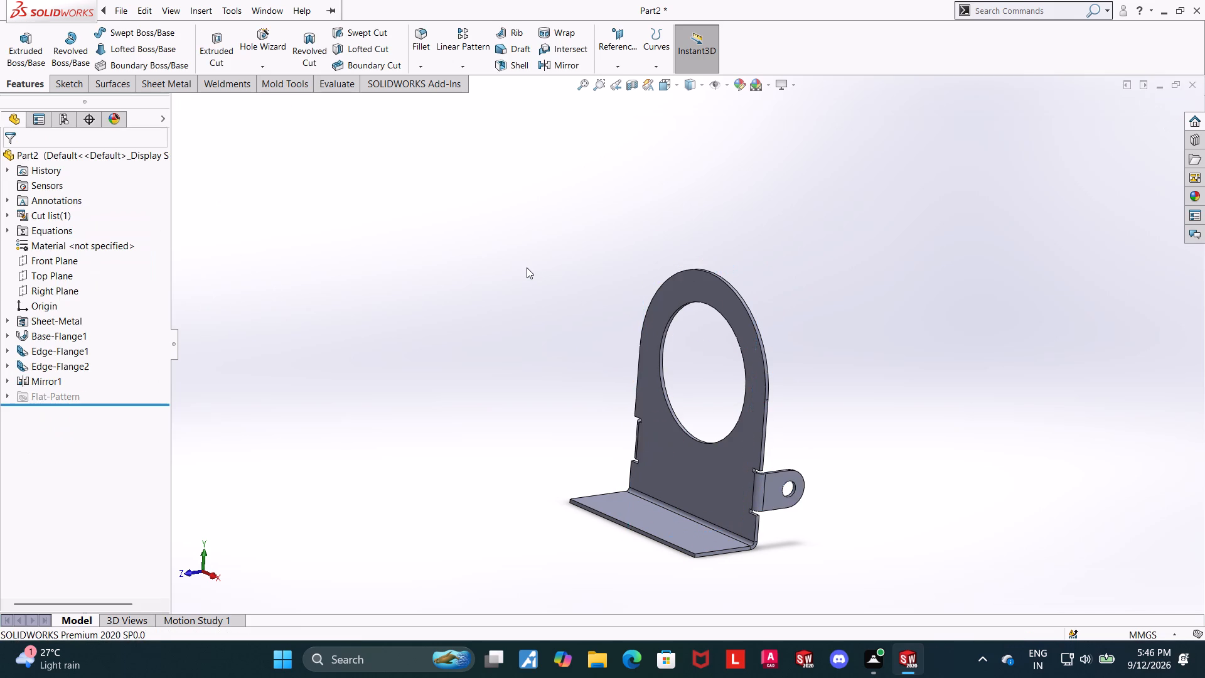
Round the two outer corners of the bottom flange with a 10 mm radius Break Corner.
middle_click_drag(924, 353, 850, 330)
middle_click_drag(745, 327, 800, 325)
scroll(880, 428, "up", 3)
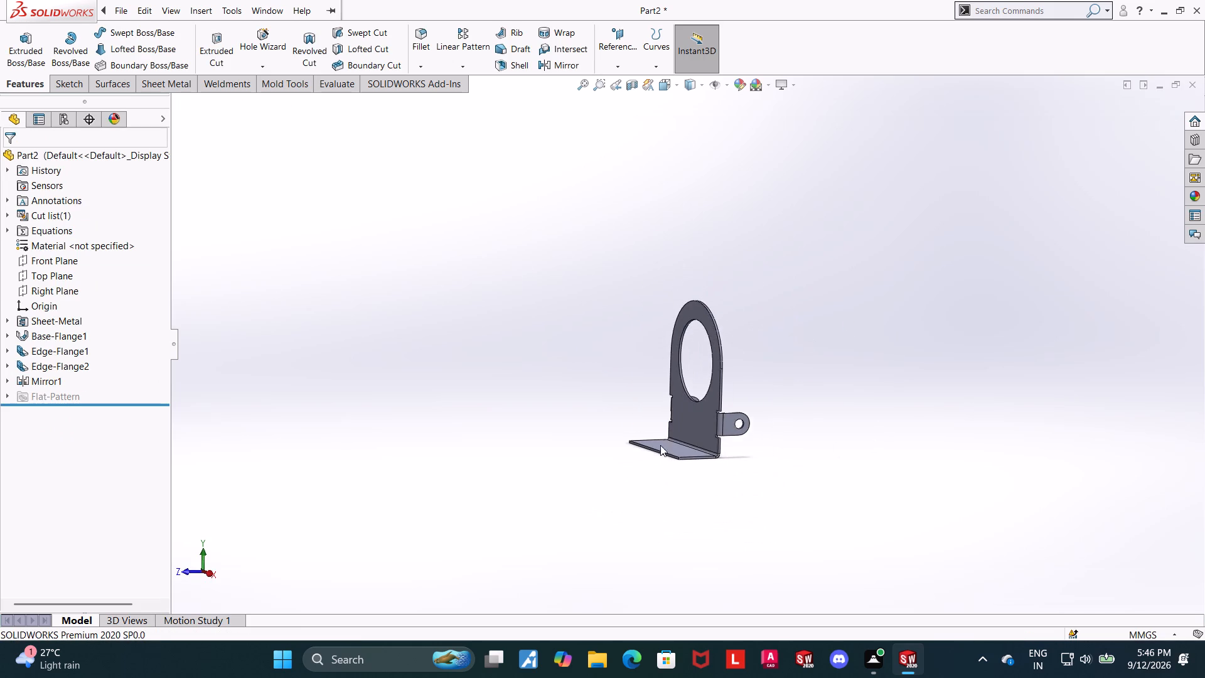
scroll(653, 445, "down", 5)
scroll(982, 374, "down", 3)
middle_click_drag(736, 413, 750, 448)
scroll(742, 449, "up", 2)
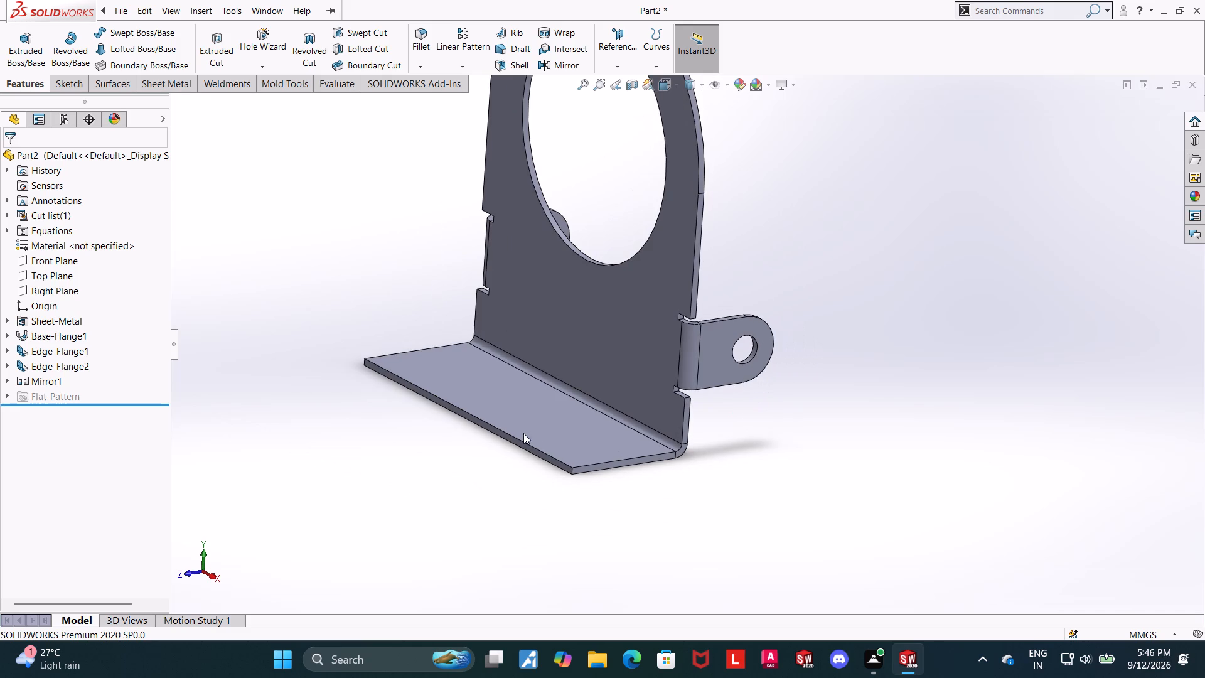
left_click(169, 84)
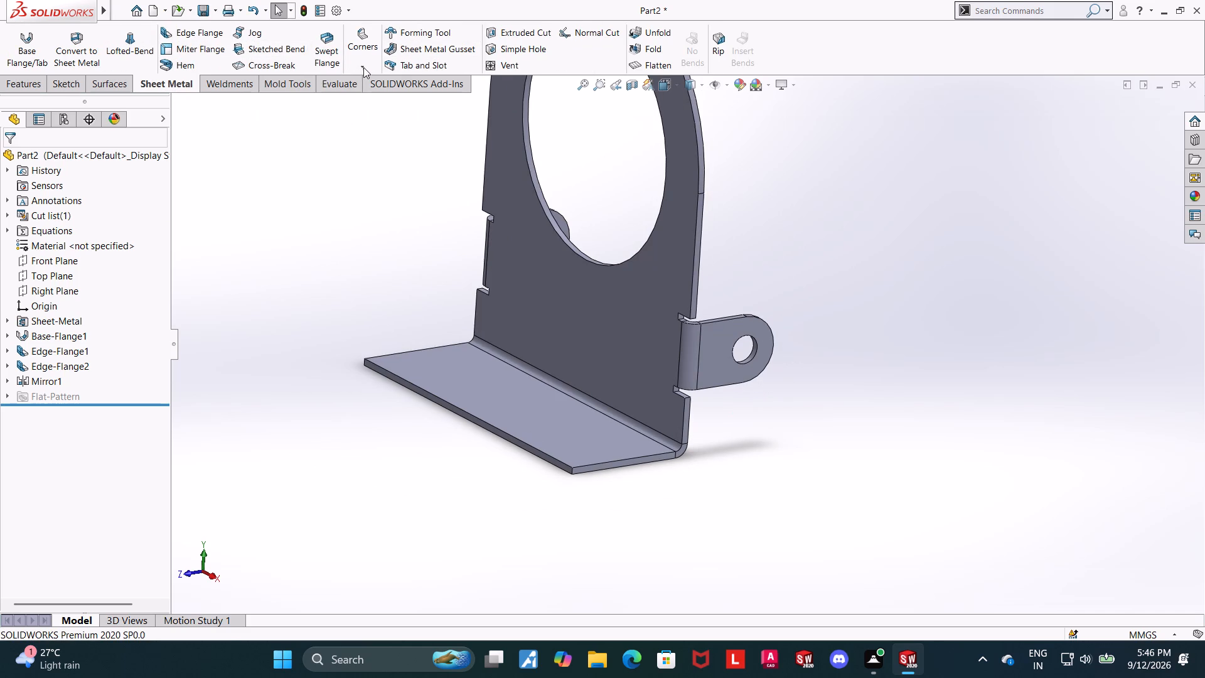
left_click(364, 67)
left_click(394, 115)
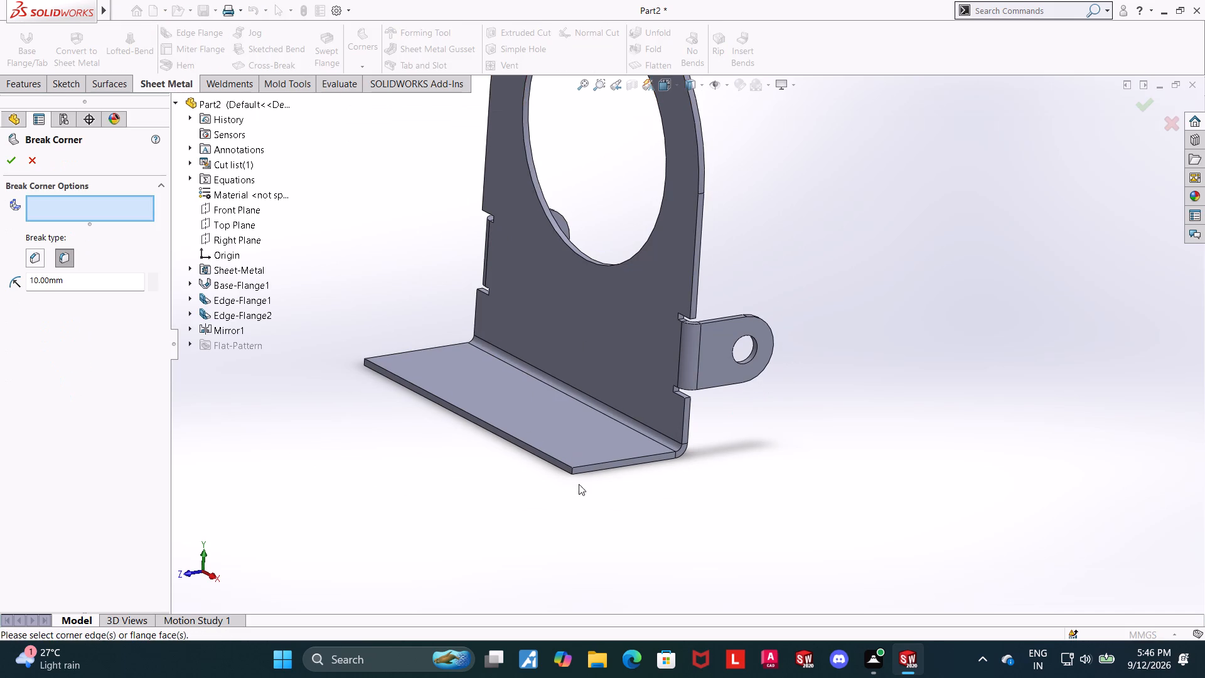
scroll(576, 480, "down", 3)
left_click(591, 439)
middle_click_drag(432, 414, 508, 474)
scroll(398, 370, "up", 7)
scroll(537, 323, "down", 8)
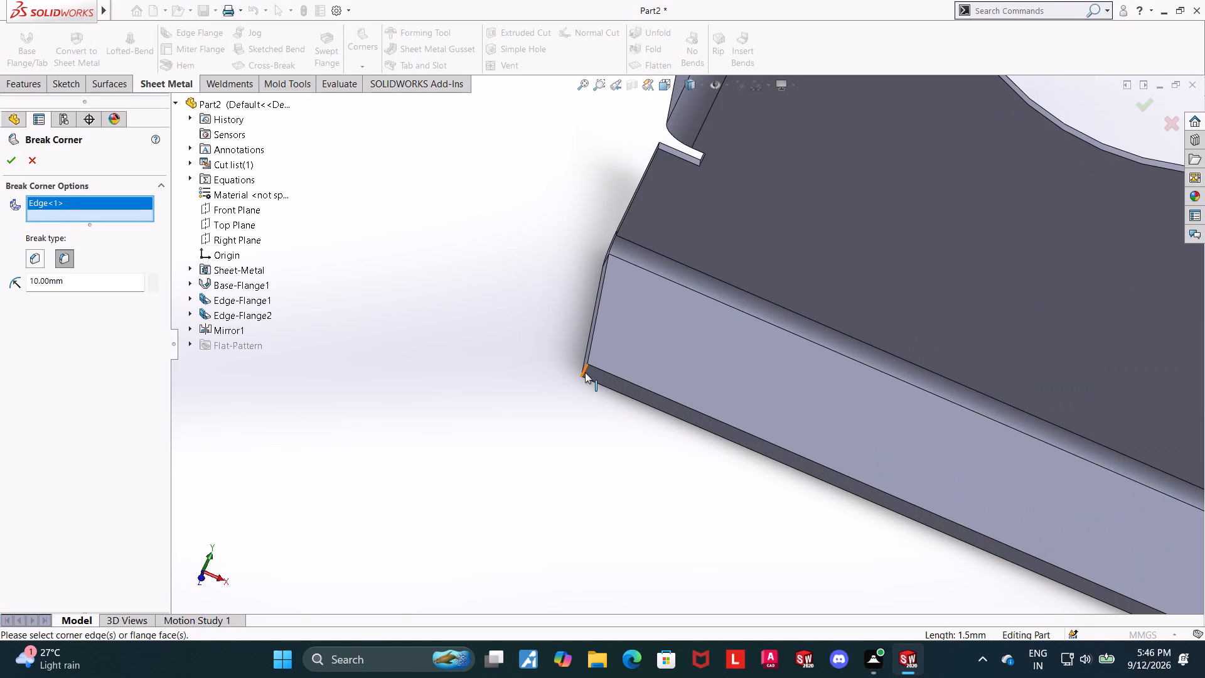
left_click(585, 372)
scroll(529, 375, "up", 8)
scroll(843, 377, "down", 2)
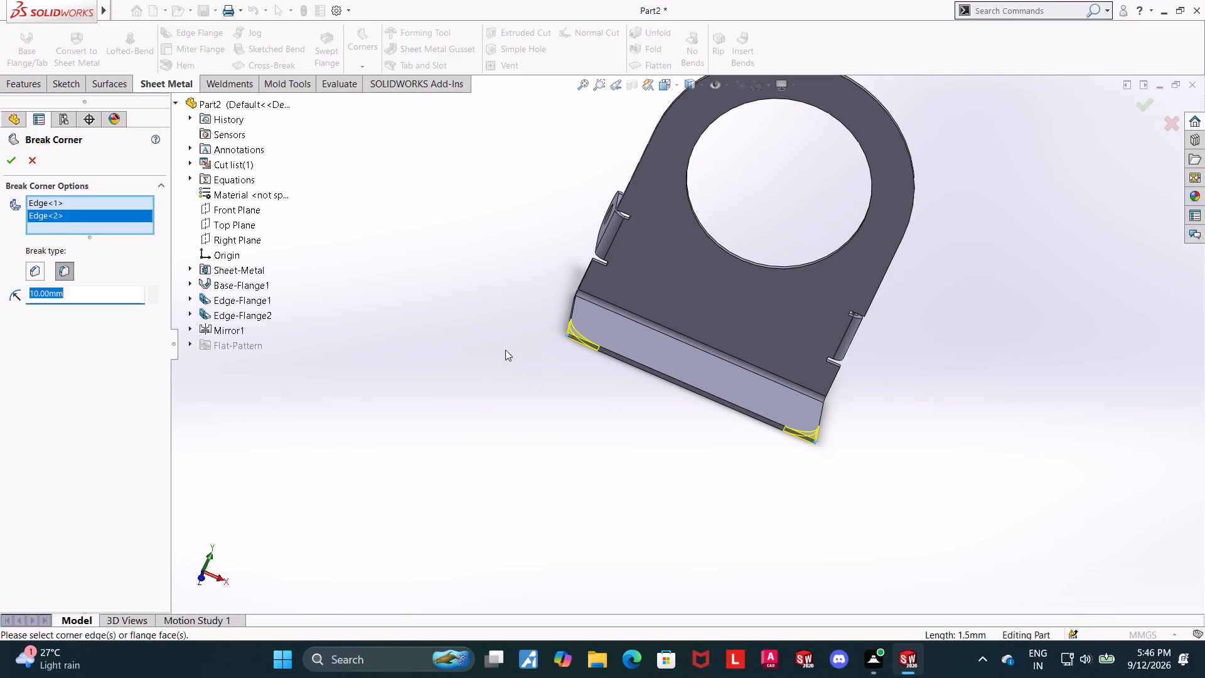
scroll(714, 395, "up", 3)
scroll(779, 349, "down", 4)
middle_click_drag(790, 391, 845, 362)
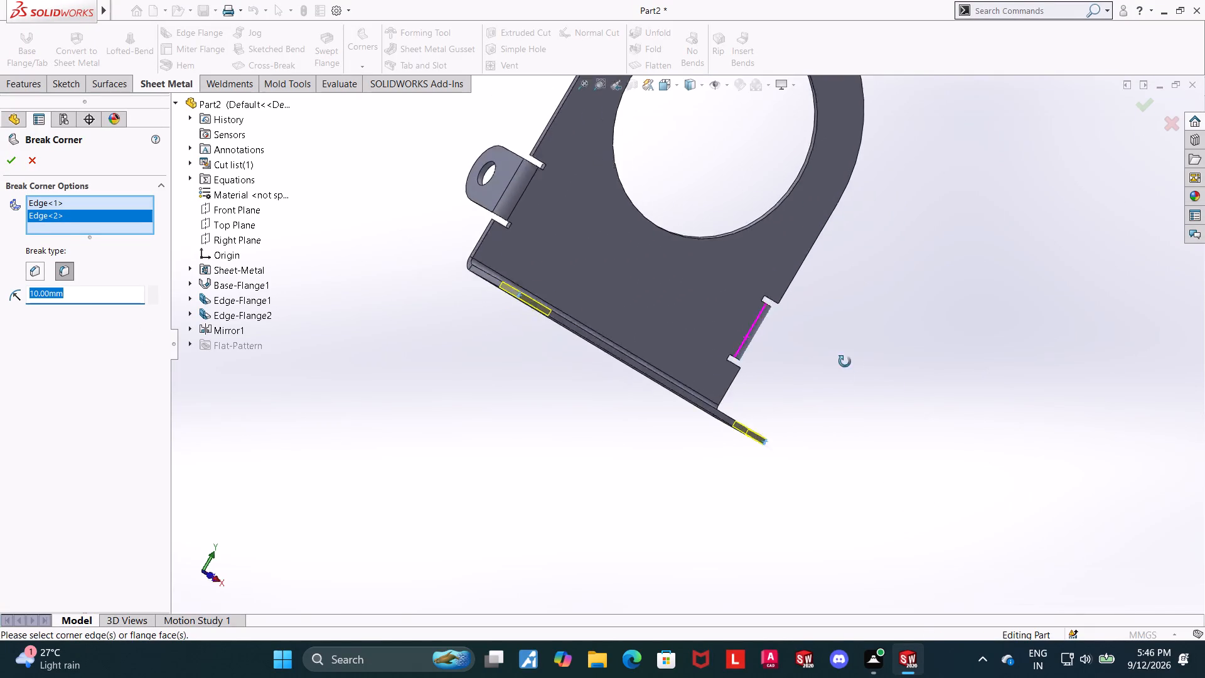
middle_click_drag(845, 362, 771, 461)
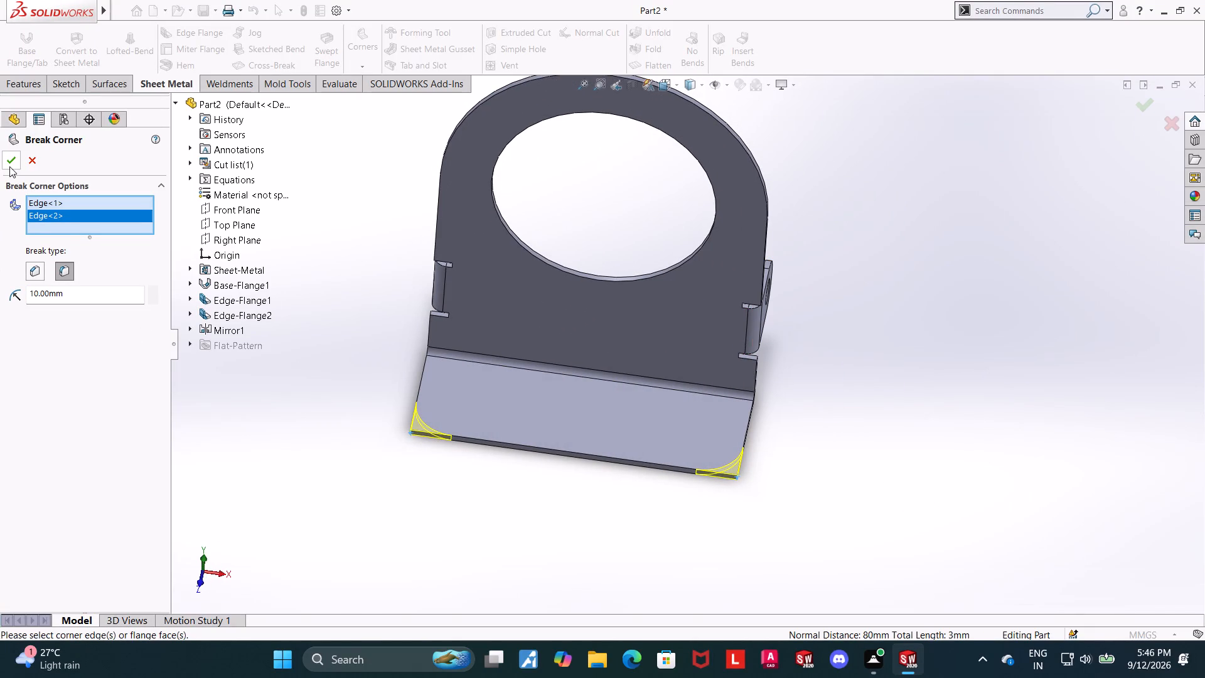
left_click(9, 166)
left_click(544, 500)
Start a new sketch on the upper face of the bottom flange.
middle_click_drag(574, 469, 594, 498)
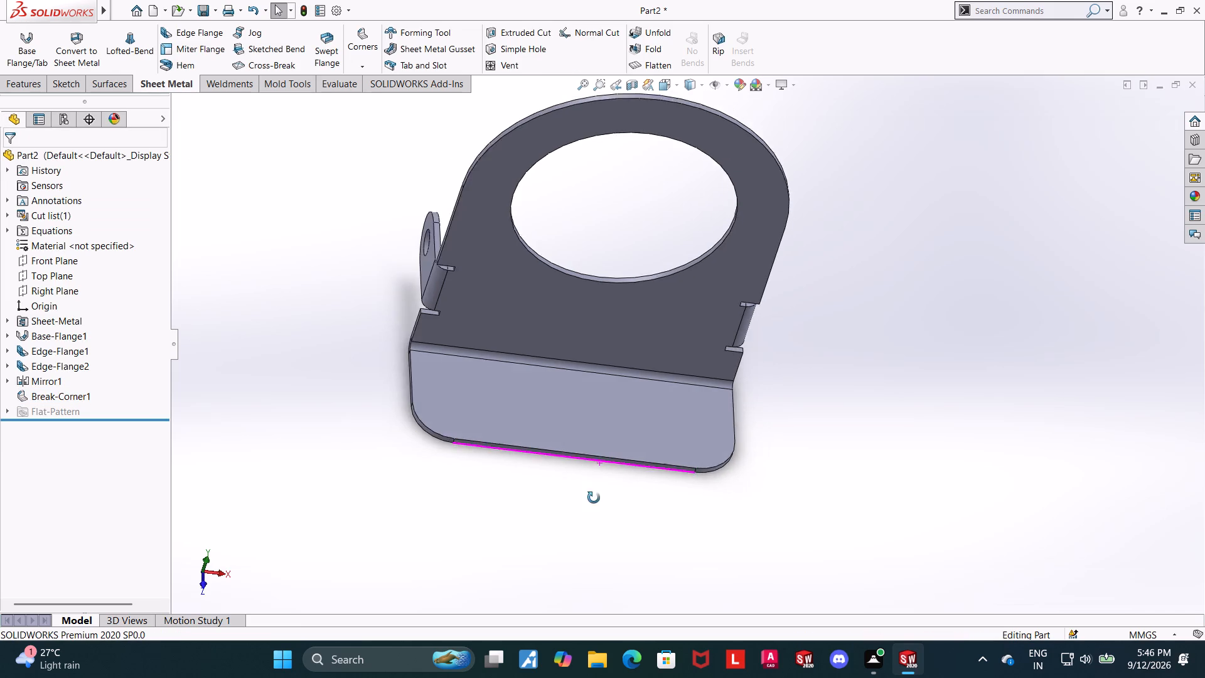
middle_click_drag(594, 498, 593, 498)
scroll(587, 500, "up", 3)
left_click(615, 385)
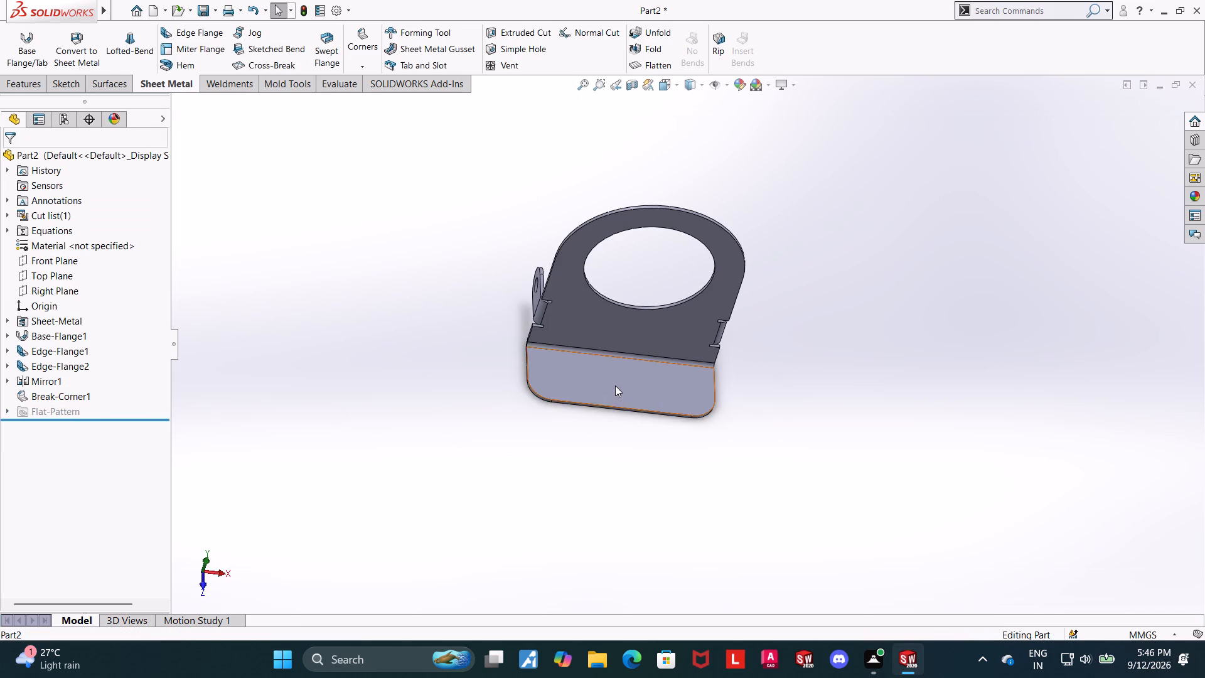
left_click(668, 355)
left_click(46, 430)
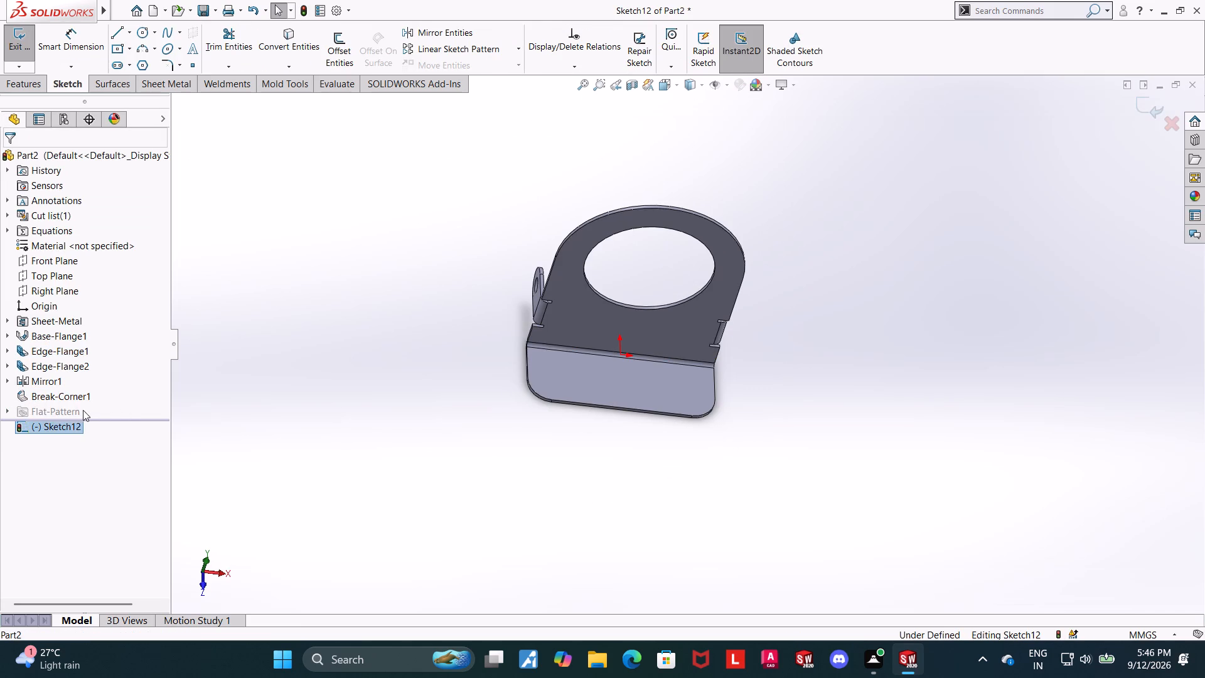
left_click(76, 428)
left_click(102, 409)
left_click(346, 442)
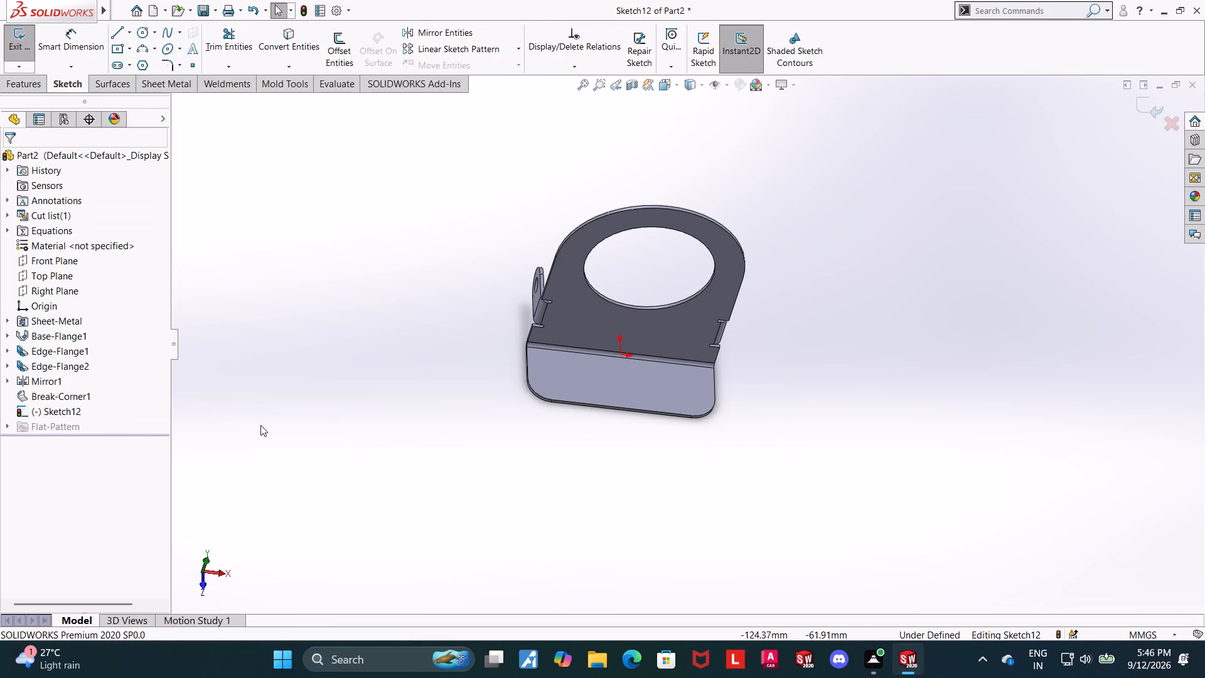
left_click(65, 414)
left_click(101, 394)
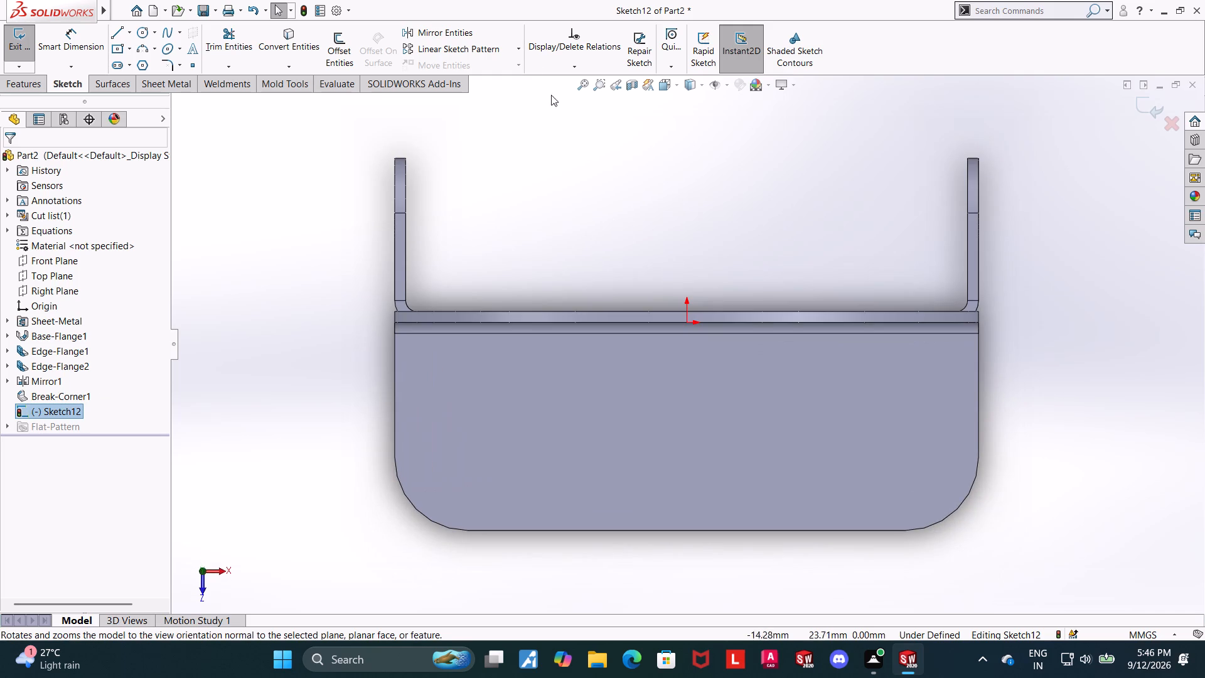
Draw a vertical centerline about 40 mm long from the origin across the bottom flange.
left_click(129, 28)
left_click(137, 60)
scroll(517, 276, "up", 3)
left_click(687, 333)
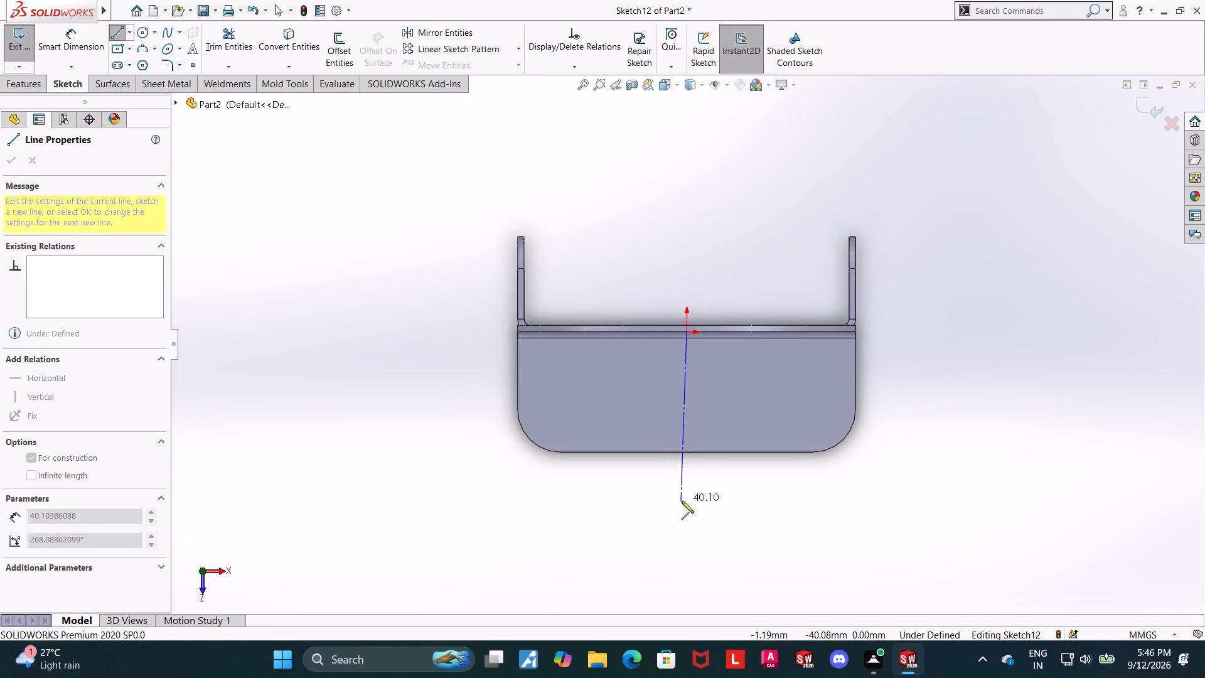
left_click(685, 502)
key("Escape")
key("Escape")
key("Escape")
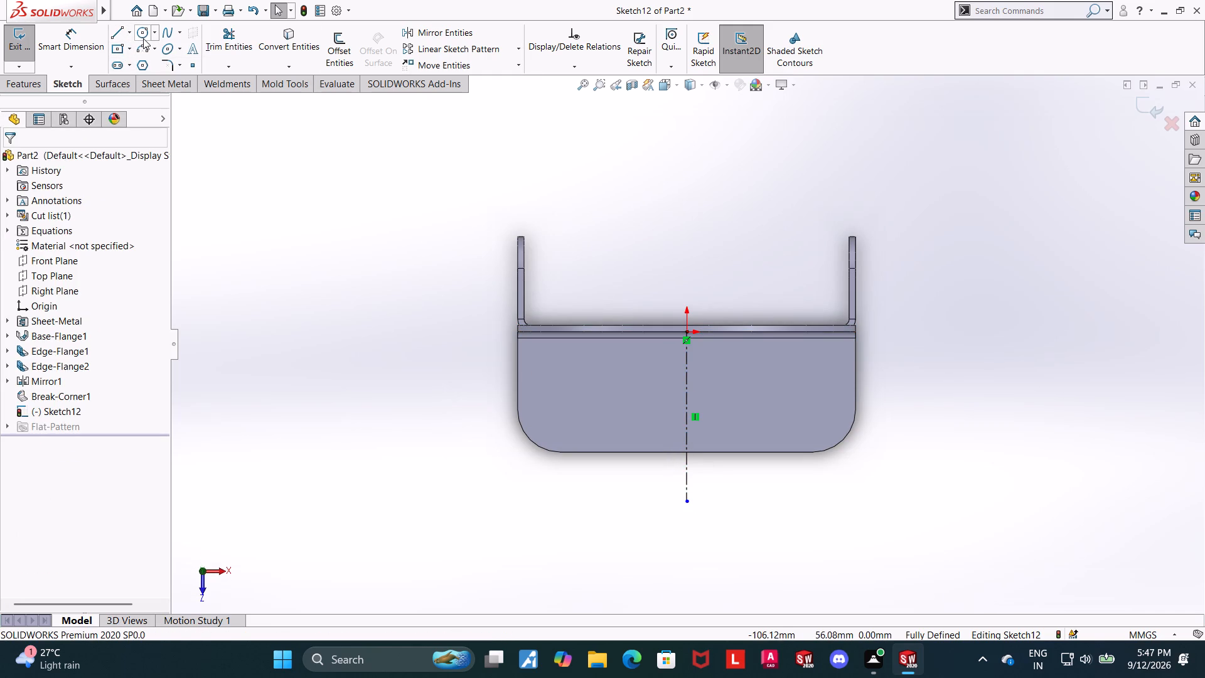
Draw a circle on the bottom flange near a rounded corner, with its centre about 29 mm from the centerline.
left_click(143, 38)
left_click(811, 417)
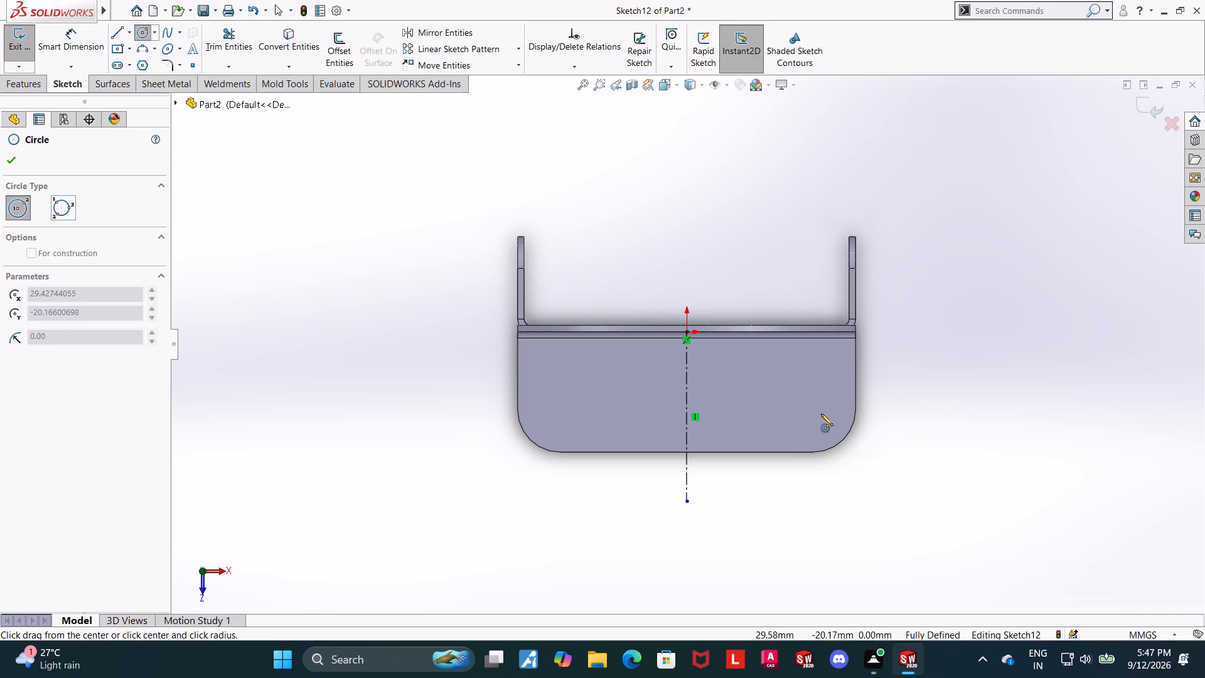
left_click(833, 410)
key("Escape")
key("Escape")
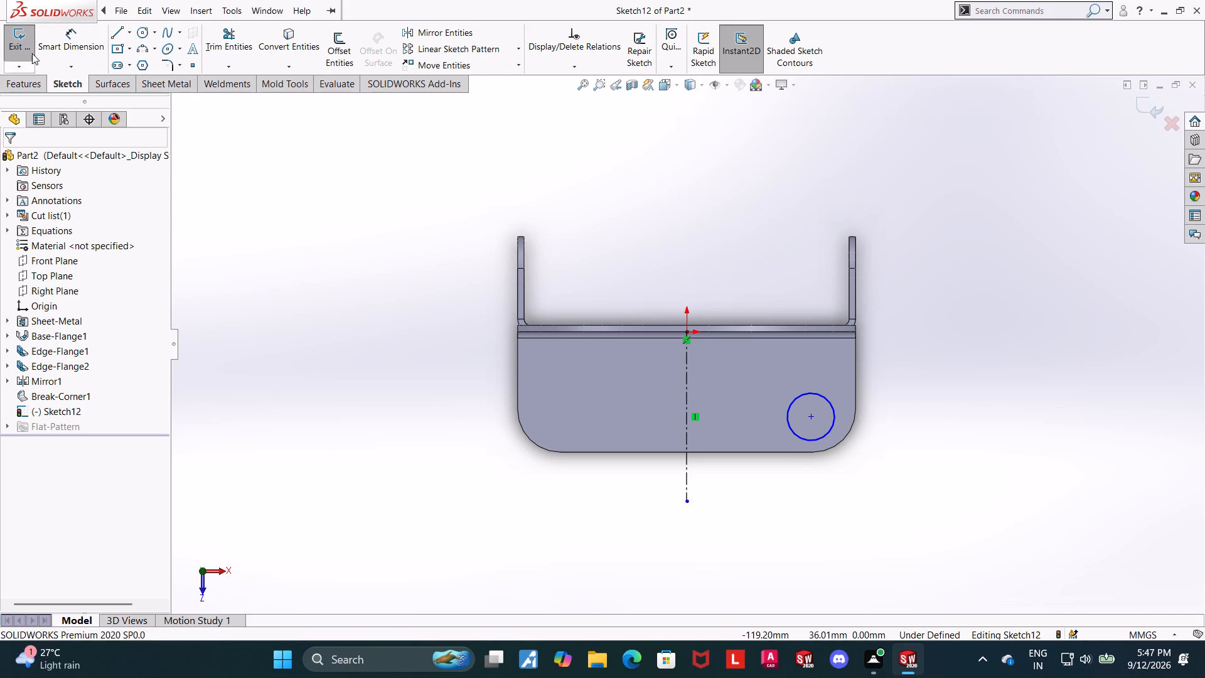
Dimension the distance from the circle's centre to the back edge of the arched plate.
left_click(84, 39)
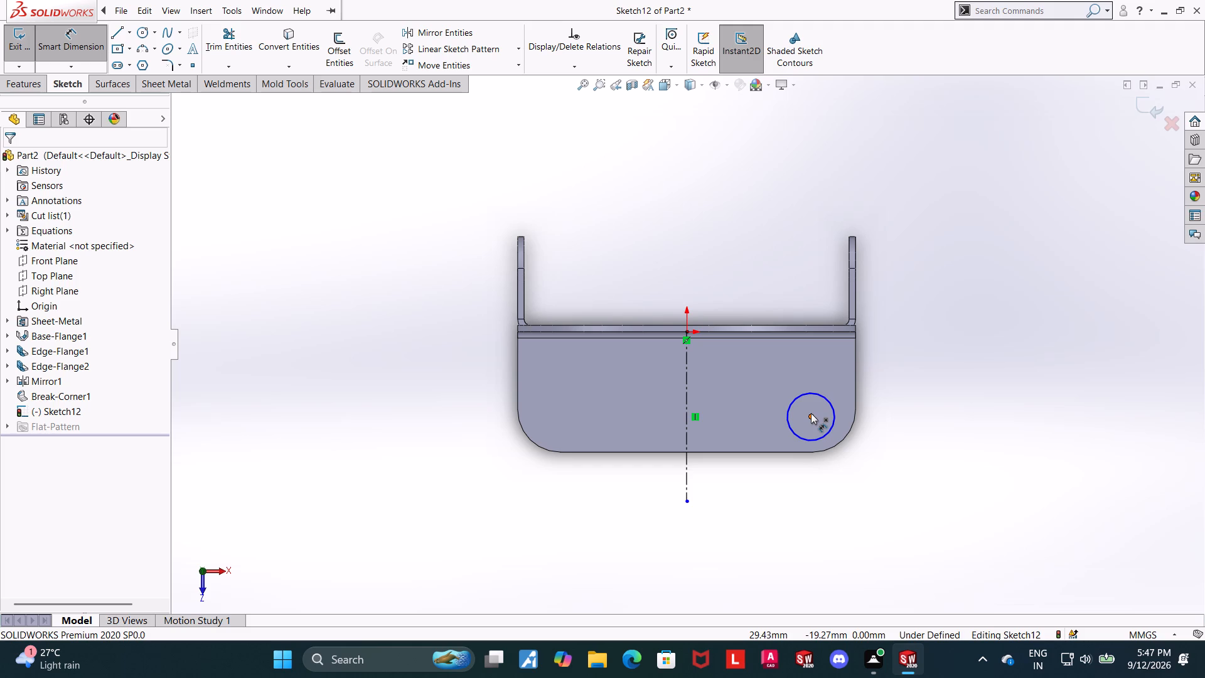
left_click(811, 413)
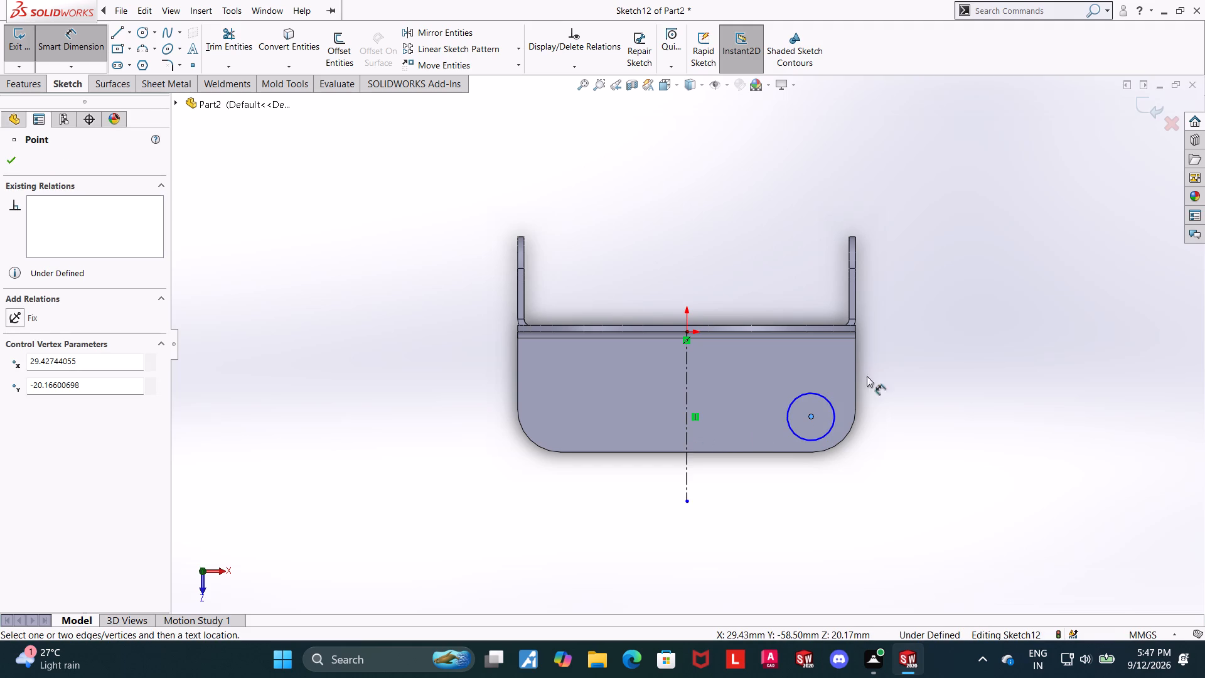
left_click(830, 325)
left_click(928, 362)
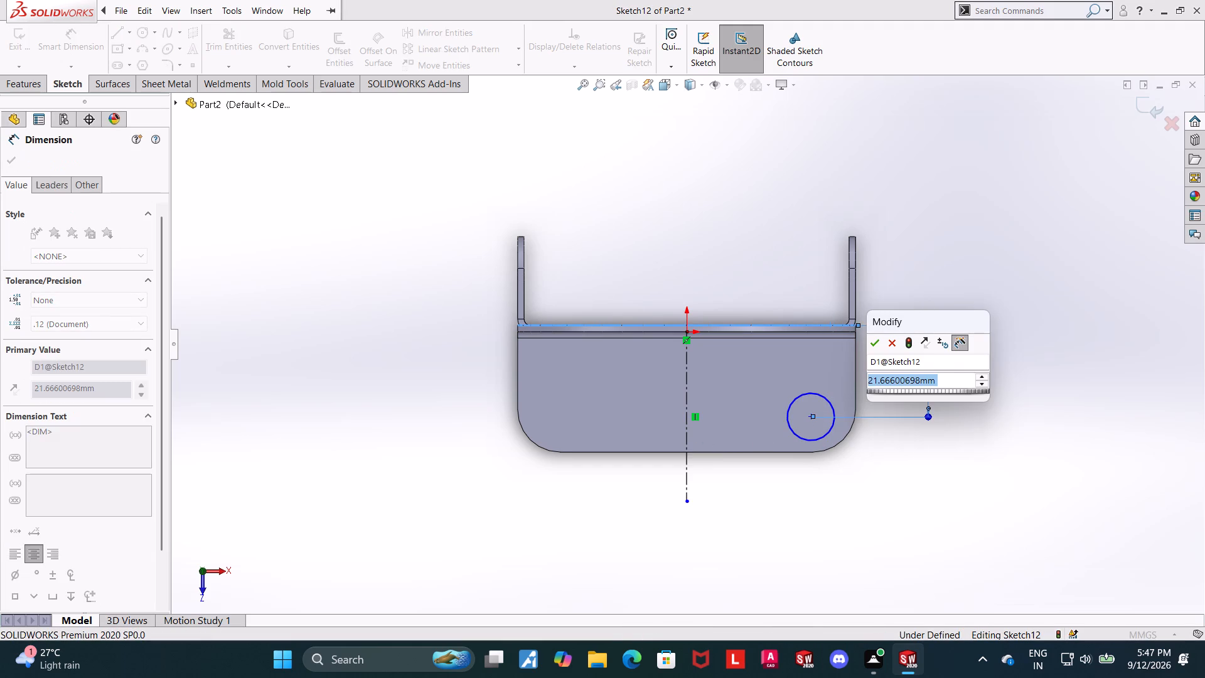
key("Escape")
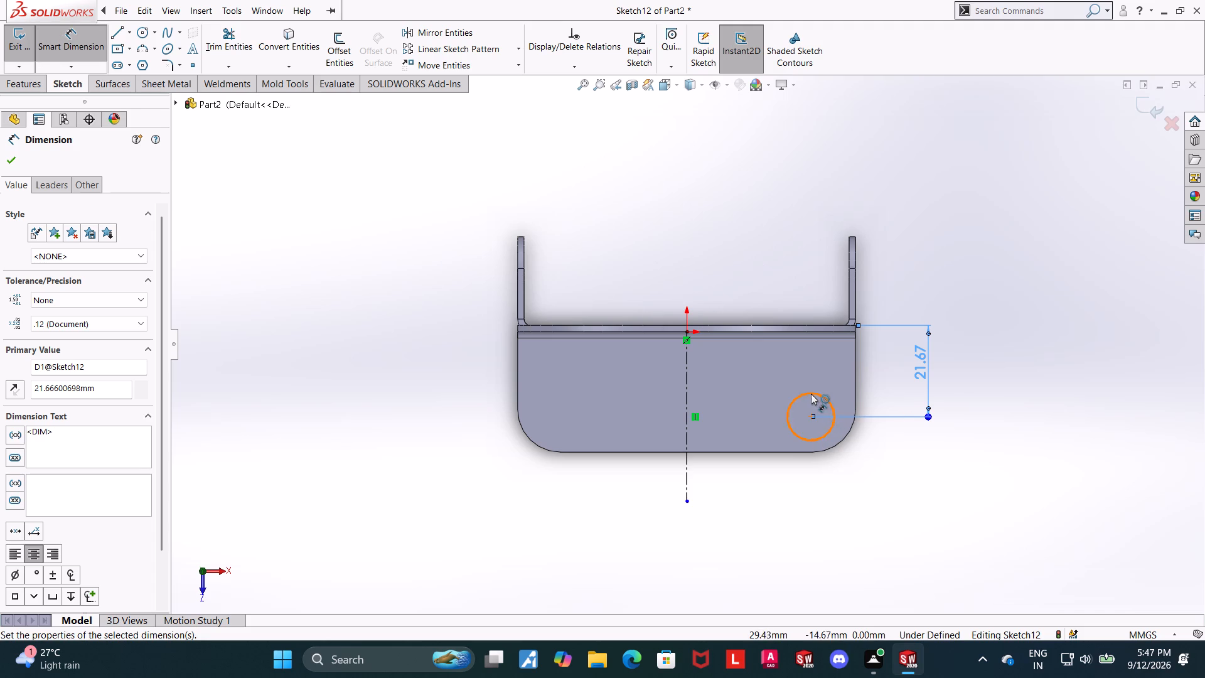
Dimension the bottom flange circle with a 6.5 mm diameter.
left_click(811, 393)
left_click(810, 377)
type("6.5")
key("Return")
key("Escape")
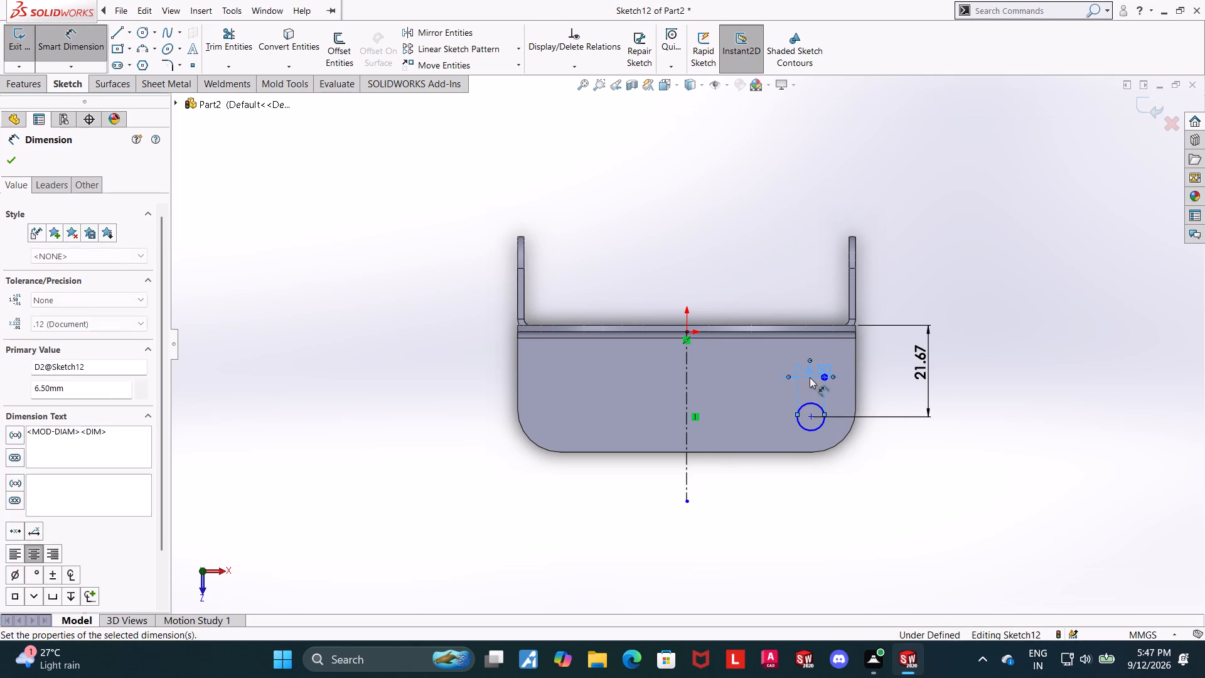
Set the distance from the circle's centre to the plate's back edge to 20 mm.
left_click(76, 40)
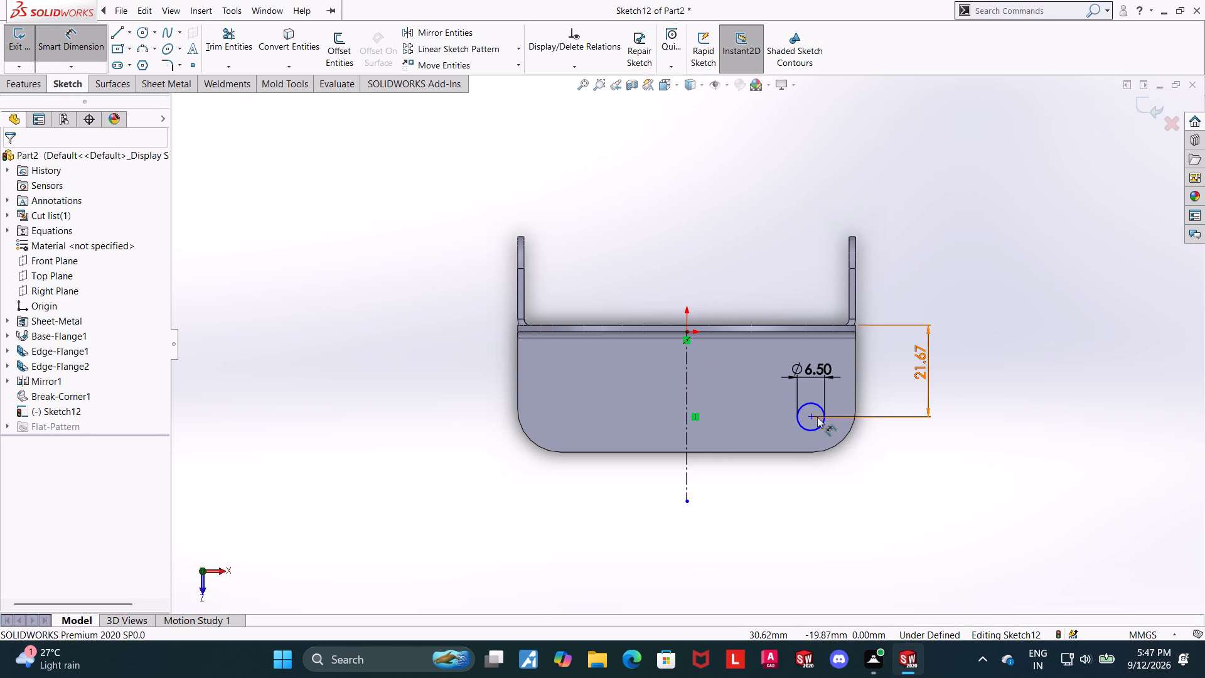
key("Escape")
double_click(919, 379)
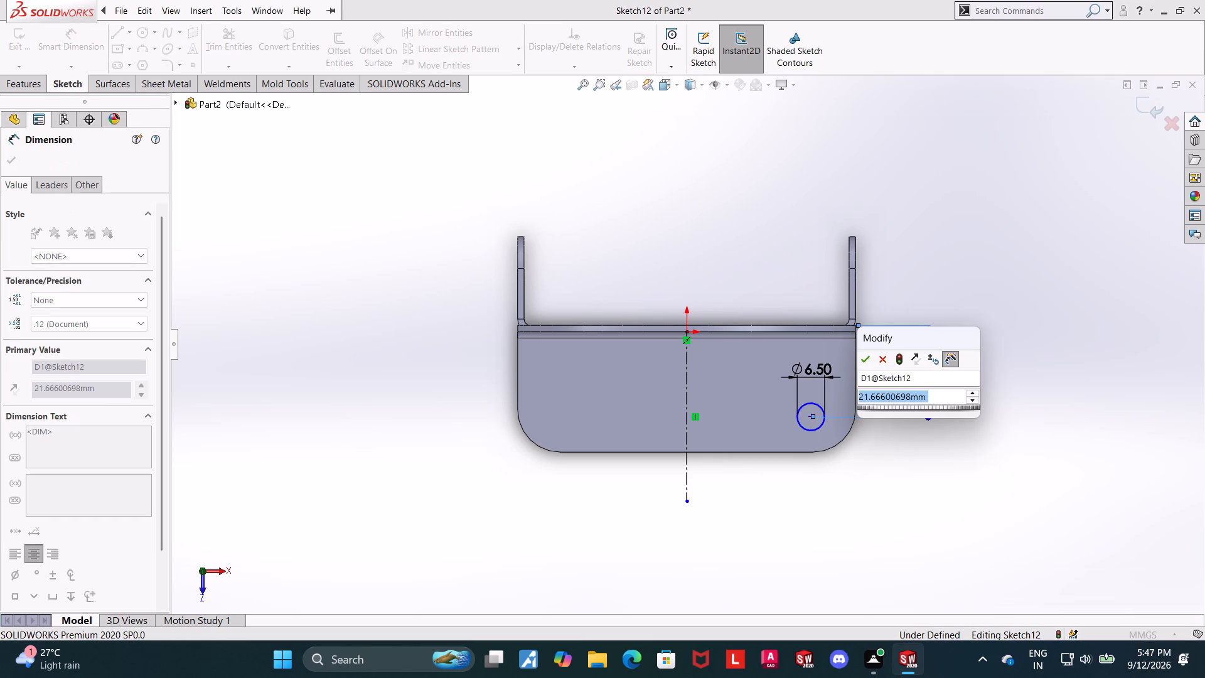
type("20")
key("Return")
key("Escape")
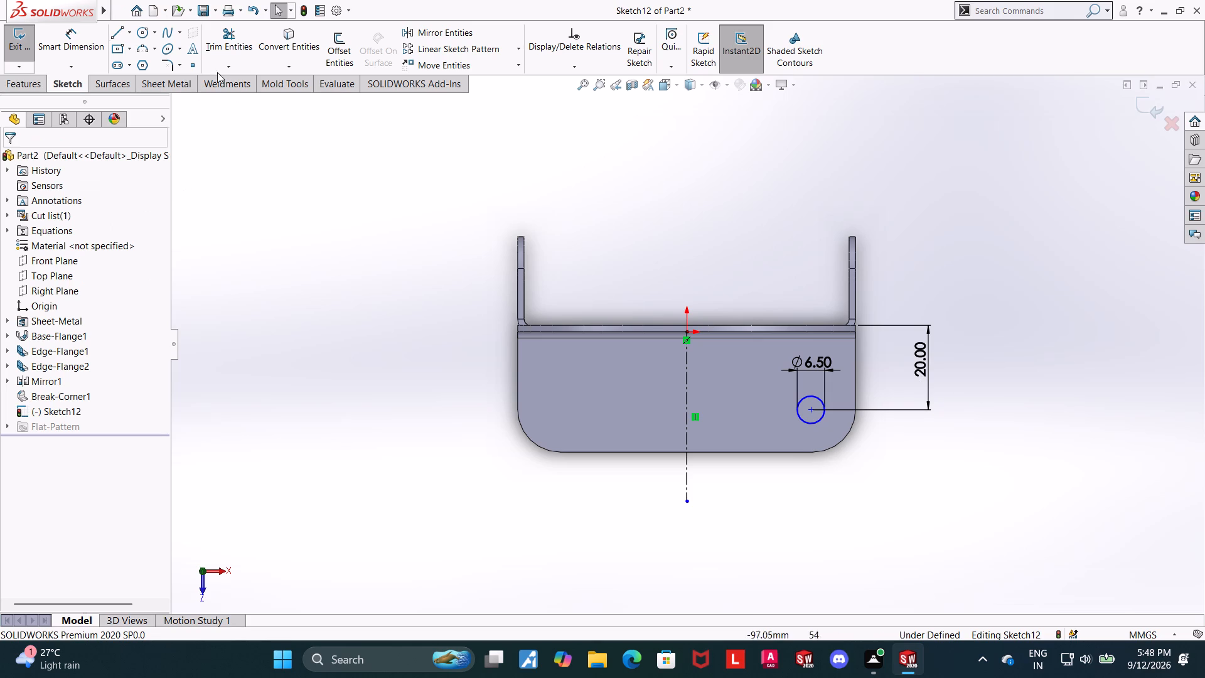
Dimension the circle's centre 60/2 (30 mm) from the vertical centerline and exit the sketch.
left_click(72, 39)
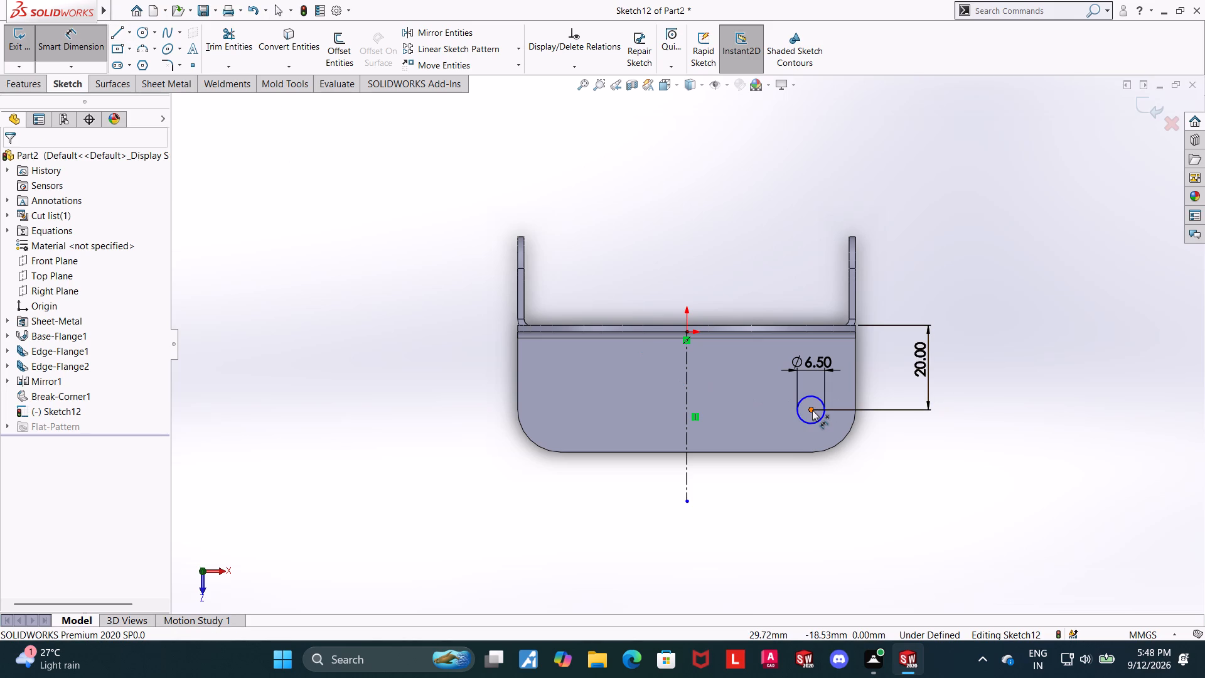
left_click(812, 410)
left_click(683, 427)
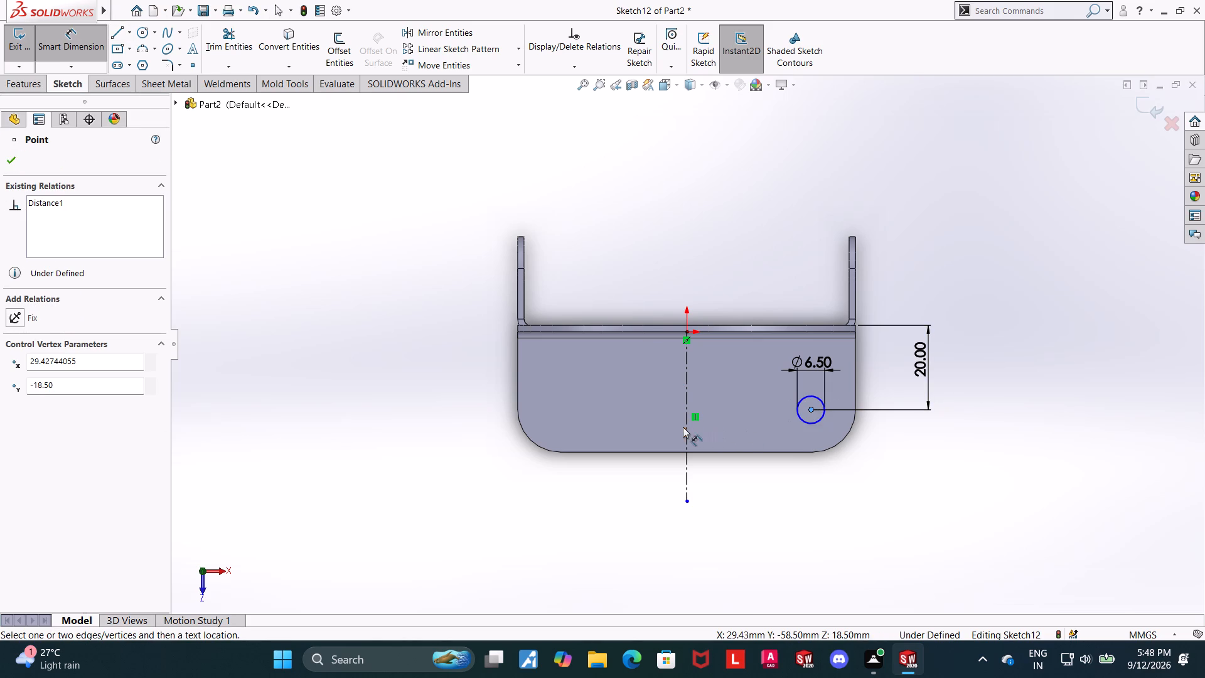
left_click(687, 456)
left_click(731, 498)
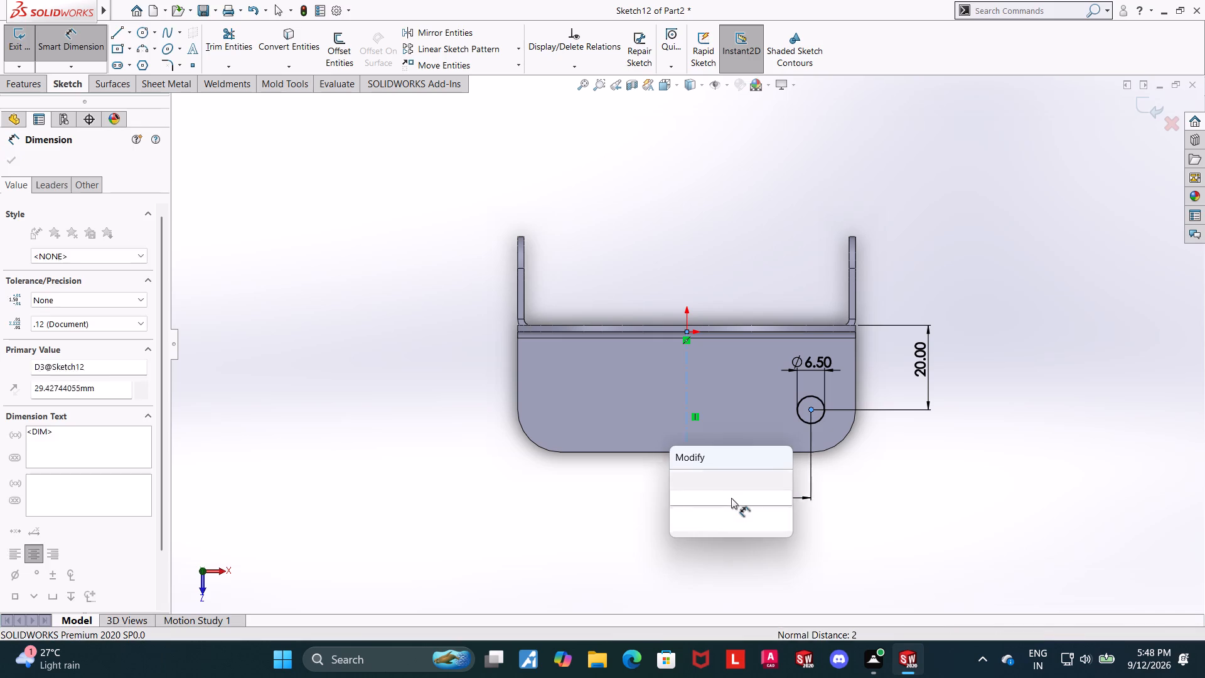
type("60/2")
key("Return")
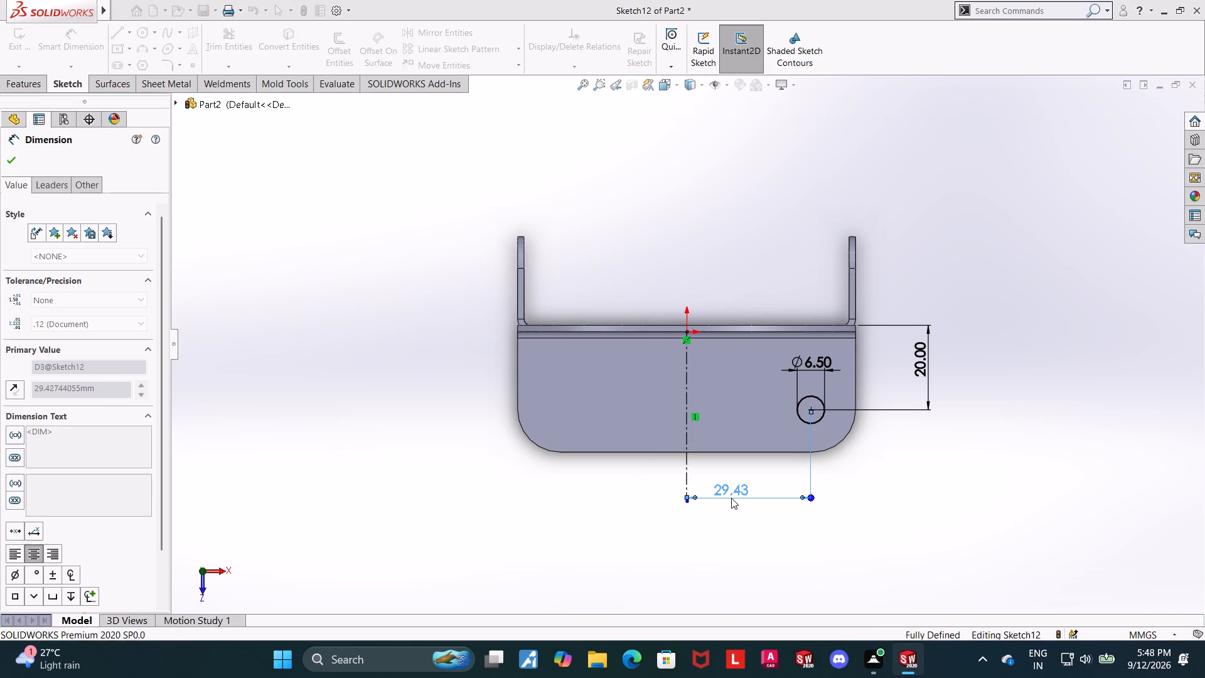
double_click(1051, 196)
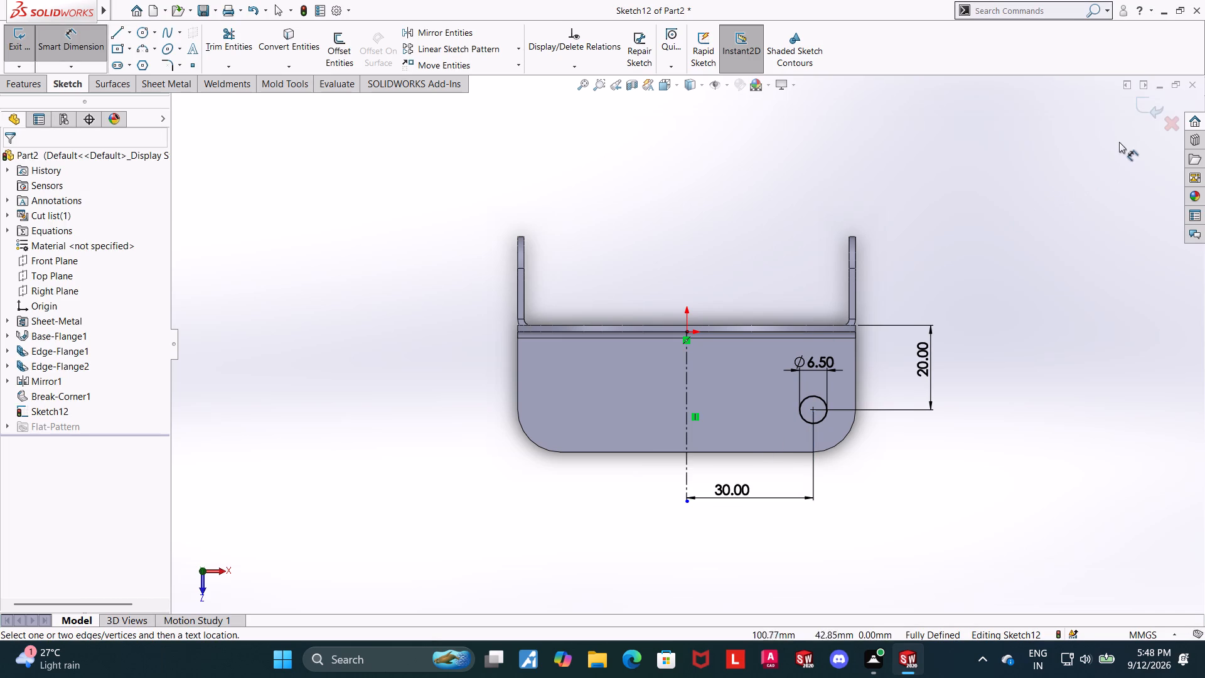
left_click(1140, 101)
Cut the 6.5 mm circle through the bottom flange as a Through All Extruded Cut.
middle_click_drag(1042, 397, 1032, 336)
scroll(1031, 340, "up", 1)
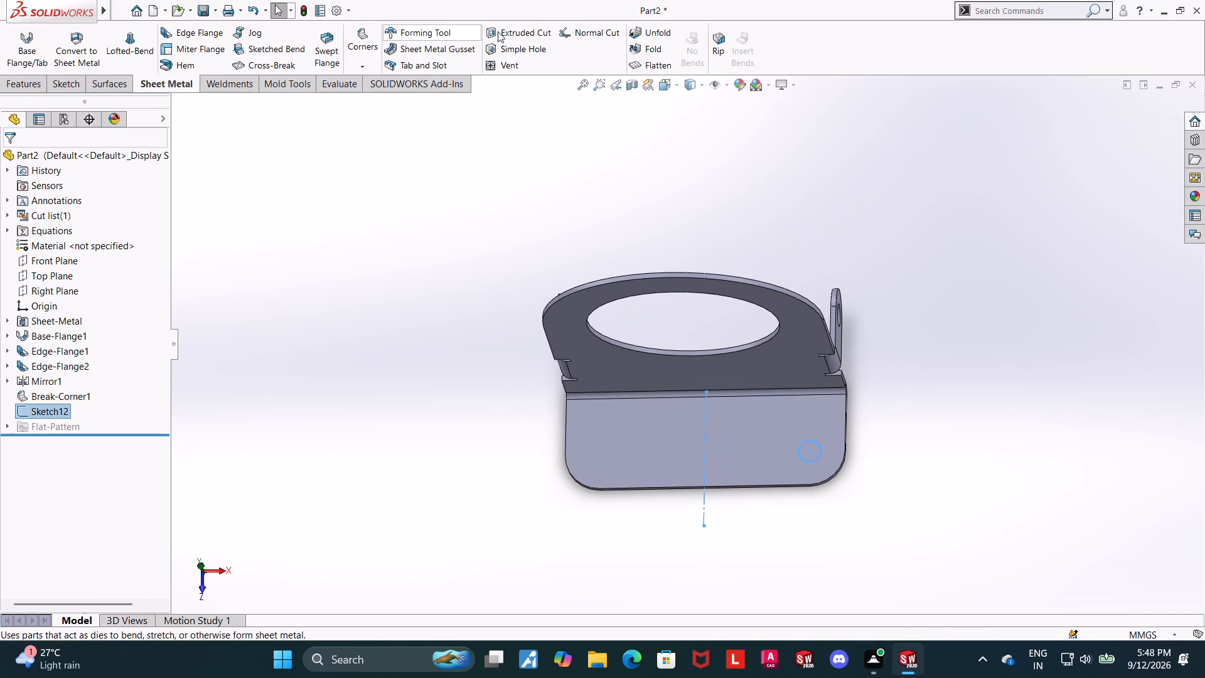
left_click(515, 31)
middle_click_drag(363, 330, 372, 234)
scroll(345, 291, "up", 5)
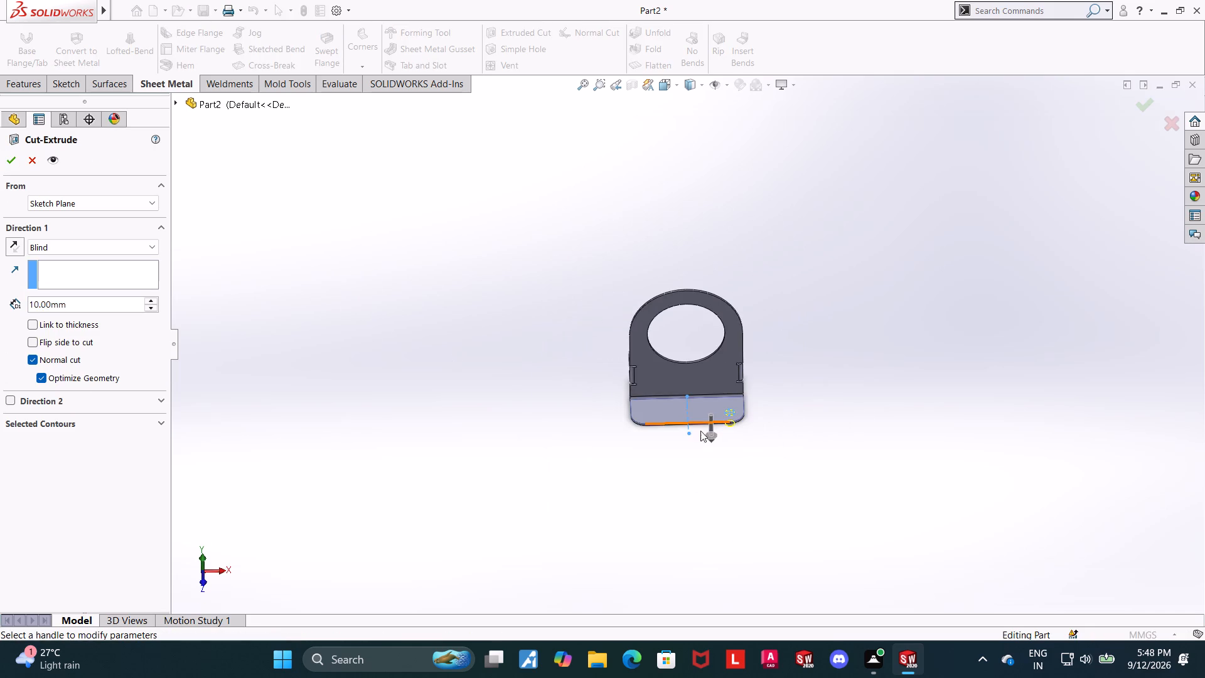
middle_click_drag(811, 379, 772, 371)
scroll(778, 409, "up", 1)
scroll(776, 412, "down", 5)
scroll(614, 281, "down", 2)
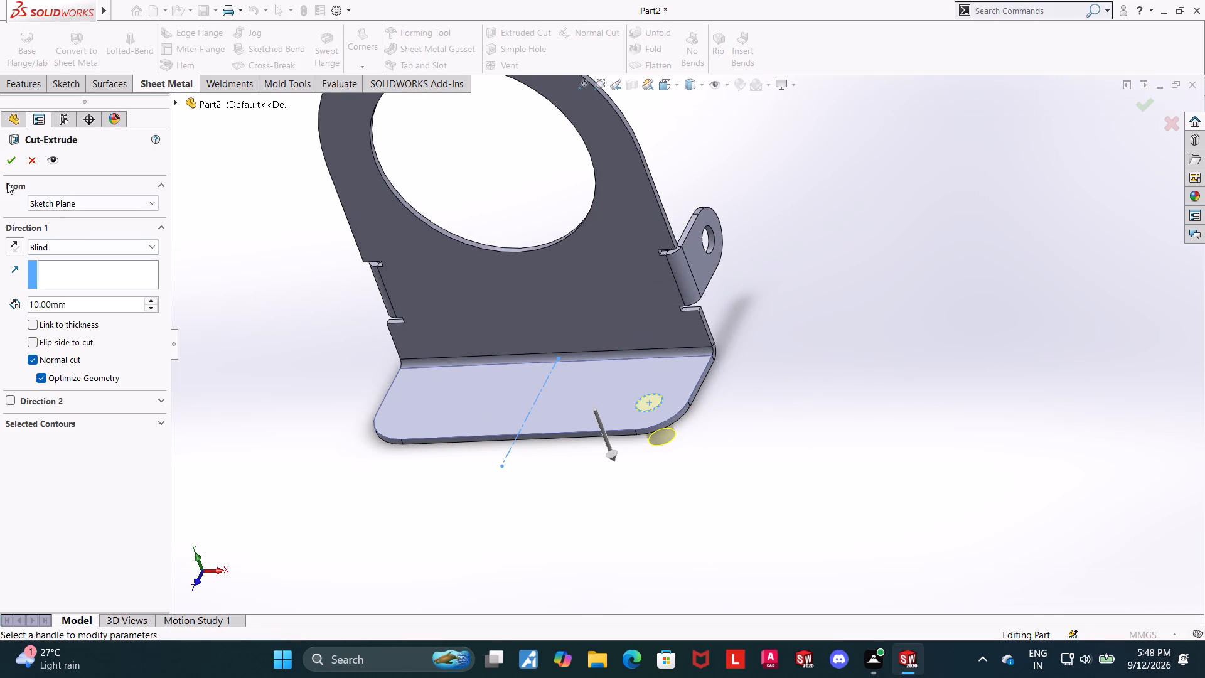
left_click(63, 241)
left_click(55, 269)
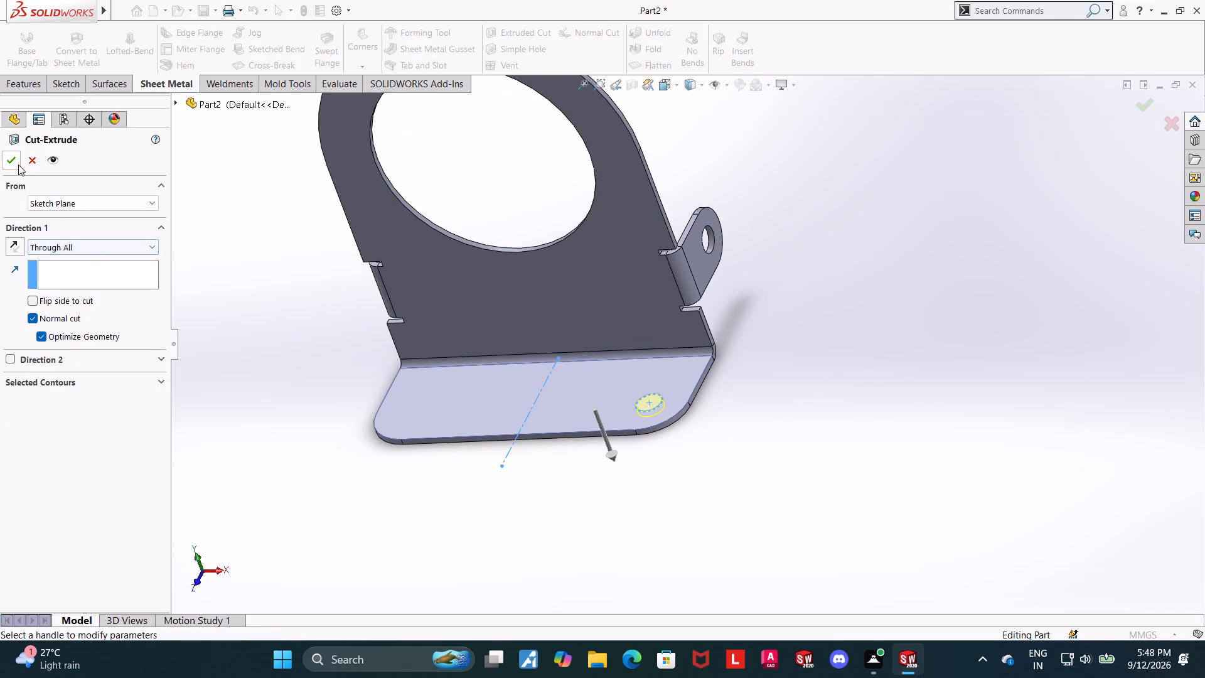
left_click(18, 164)
left_click(805, 473)
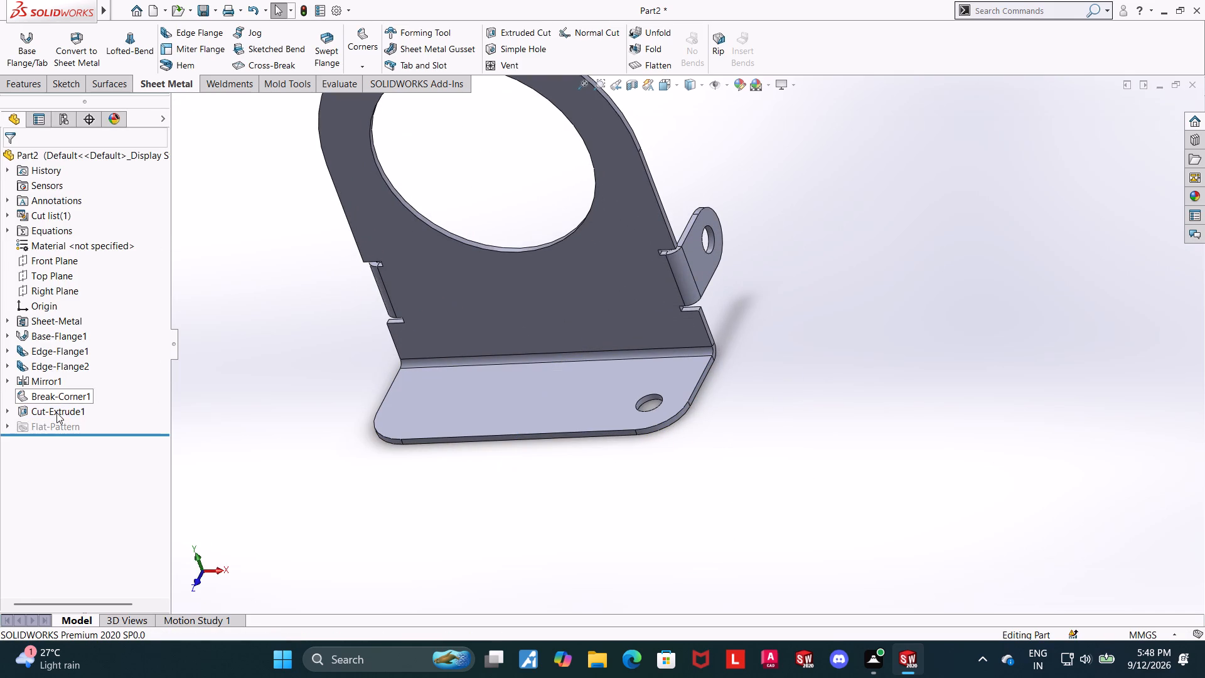
Mirror the bottom flange hole Cut-Extrude1 about the Right Plane.
left_click(56, 412)
left_click(31, 90)
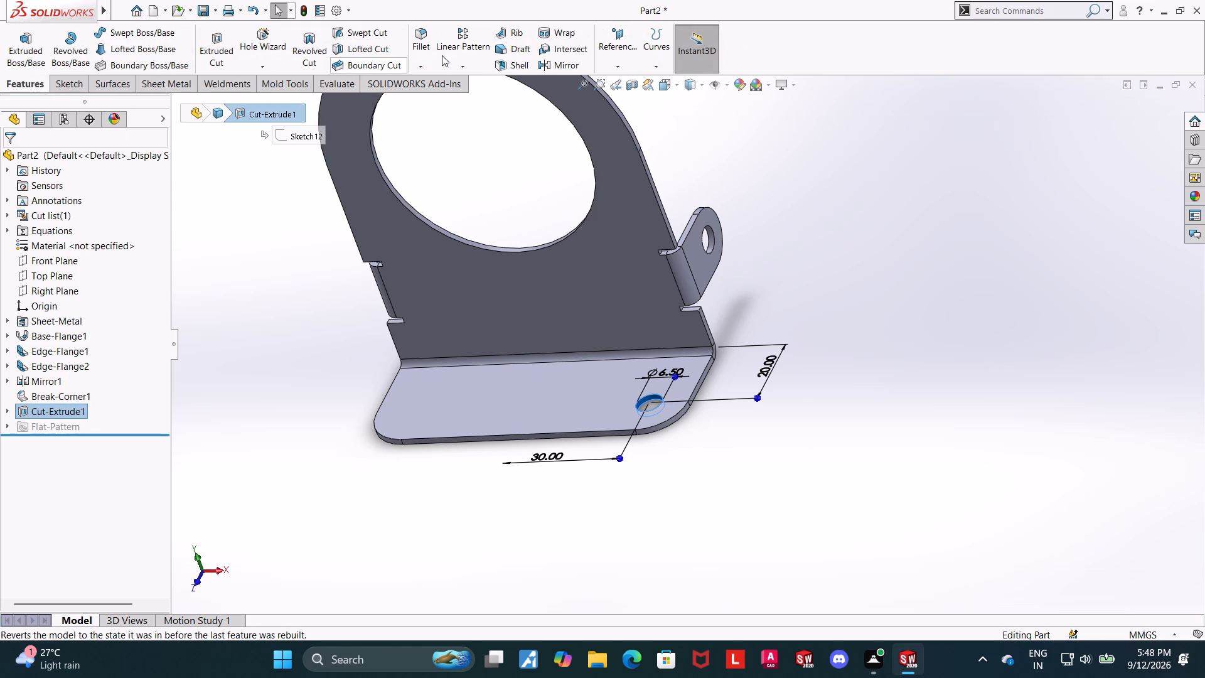
left_click(554, 65)
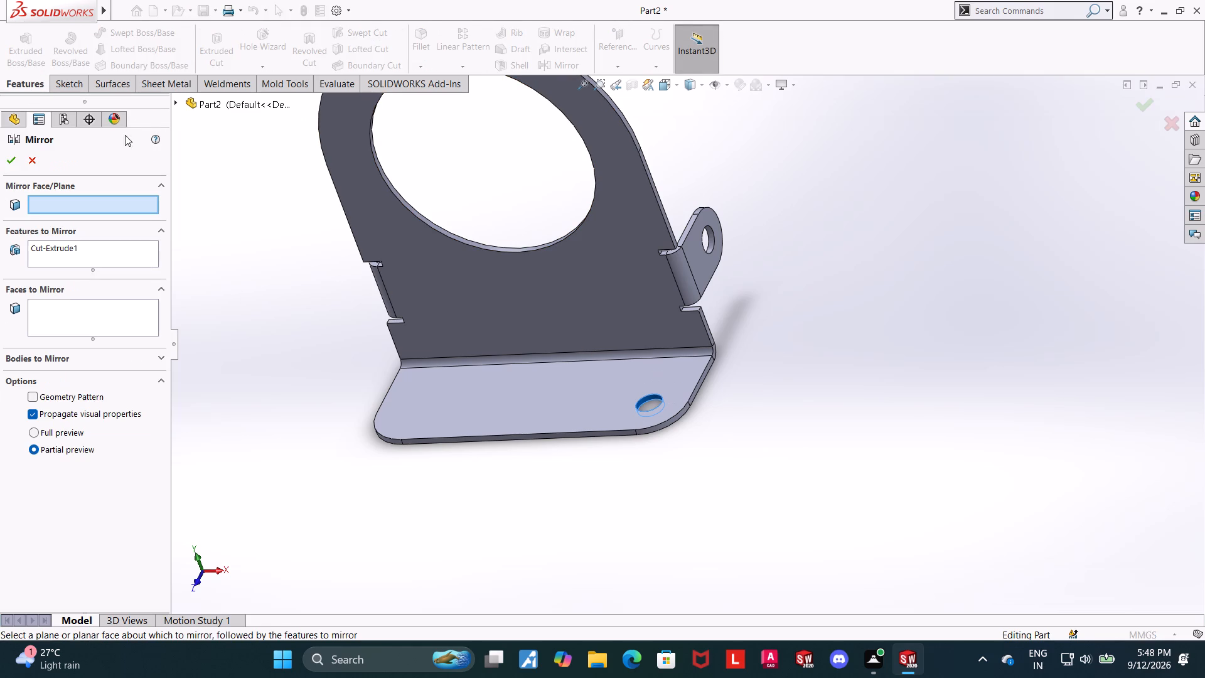
left_click(177, 105)
left_click(223, 236)
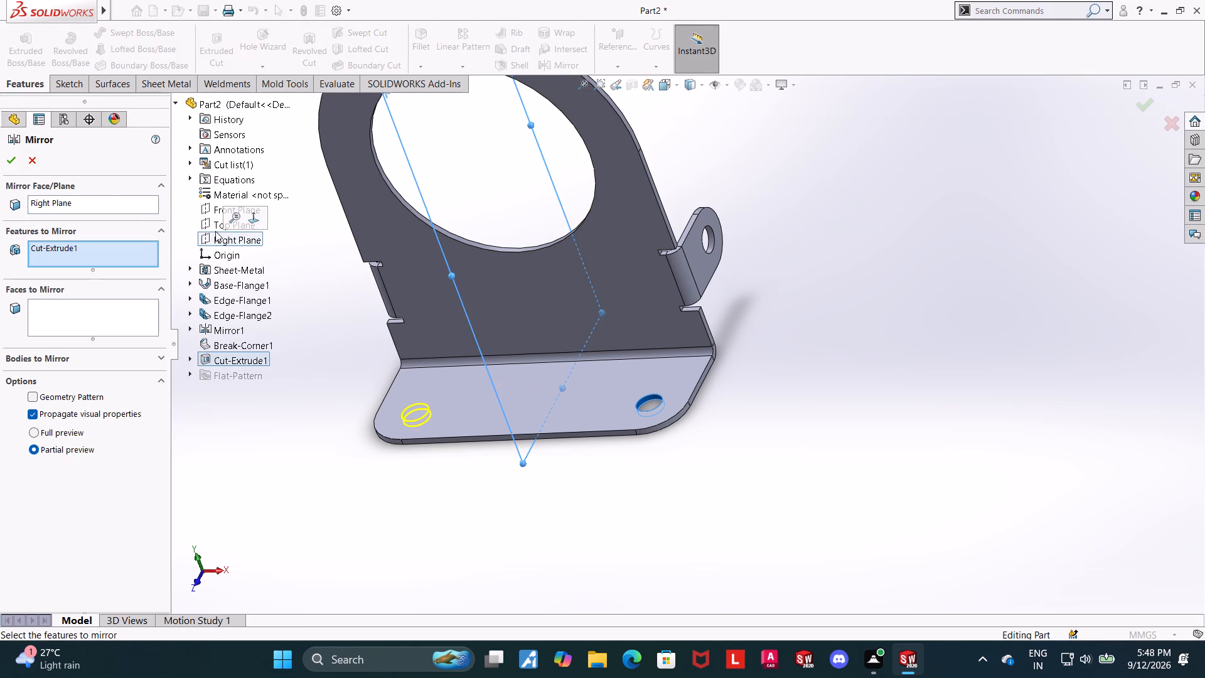
left_click(11, 159)
left_click(985, 408)
scroll(757, 318, "up", 4)
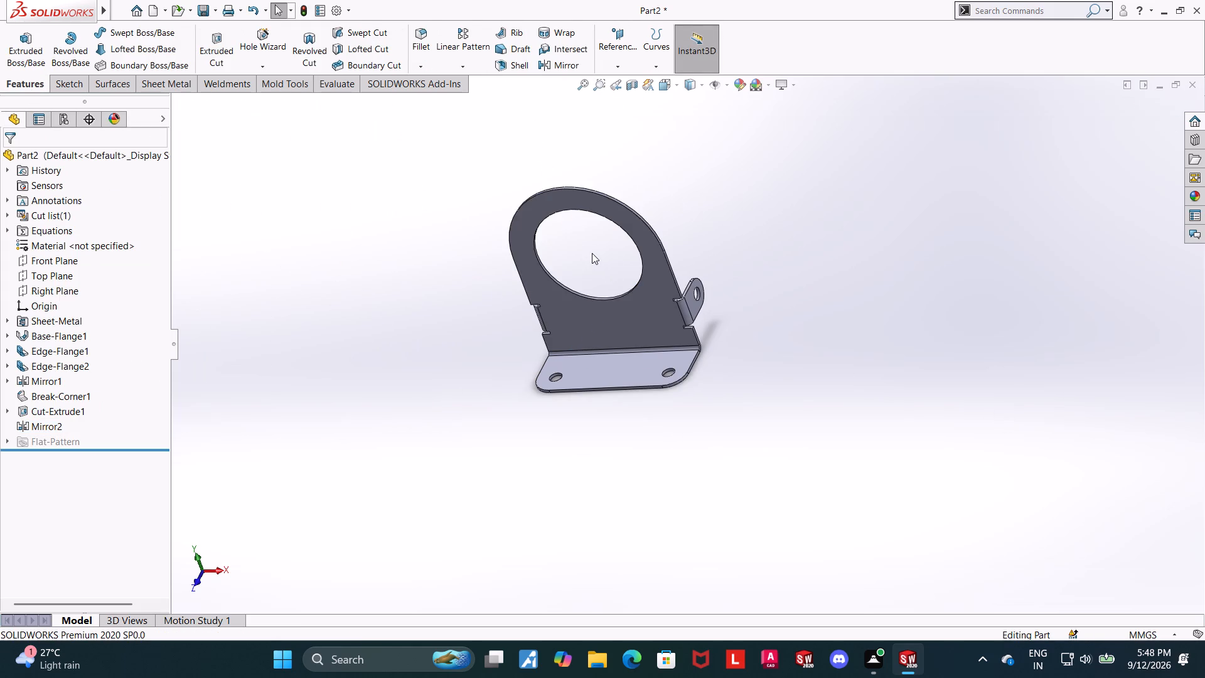
Add a Sheet Metal Gusset between the bottom flange's upper face and the arched plate, with 10 mm offset, 10 mm profile dimensions and full preview.
scroll(592, 253, "down", 1)
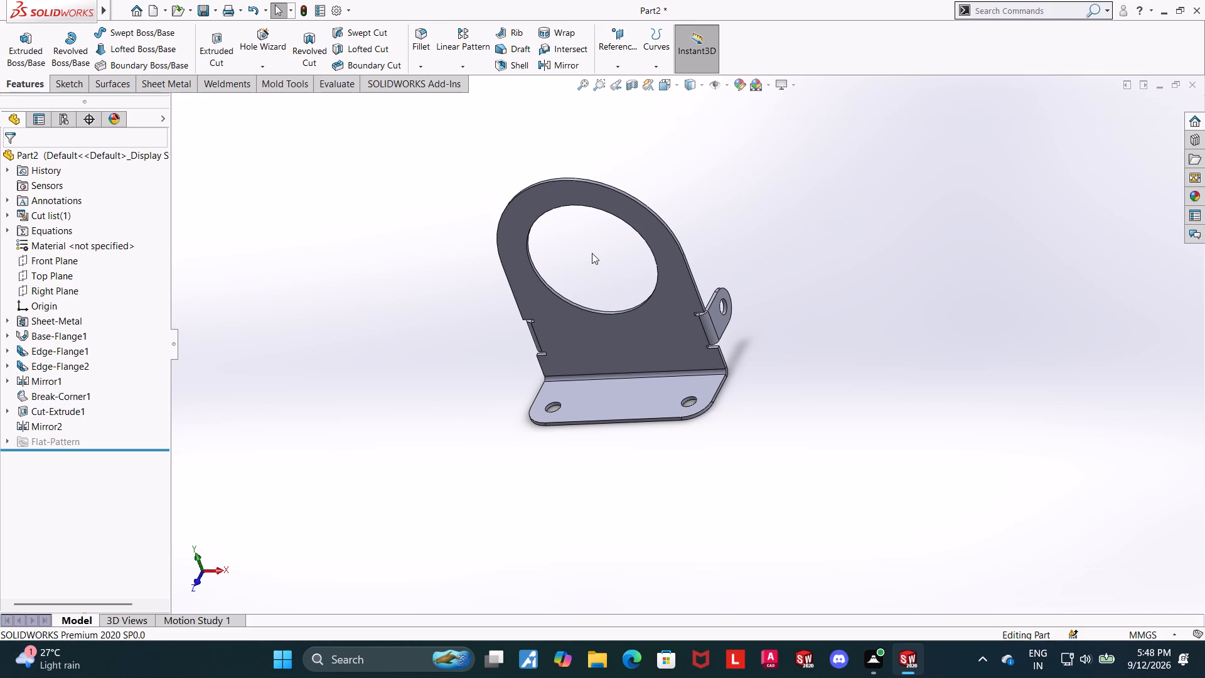
left_click(409, 243)
left_click(168, 85)
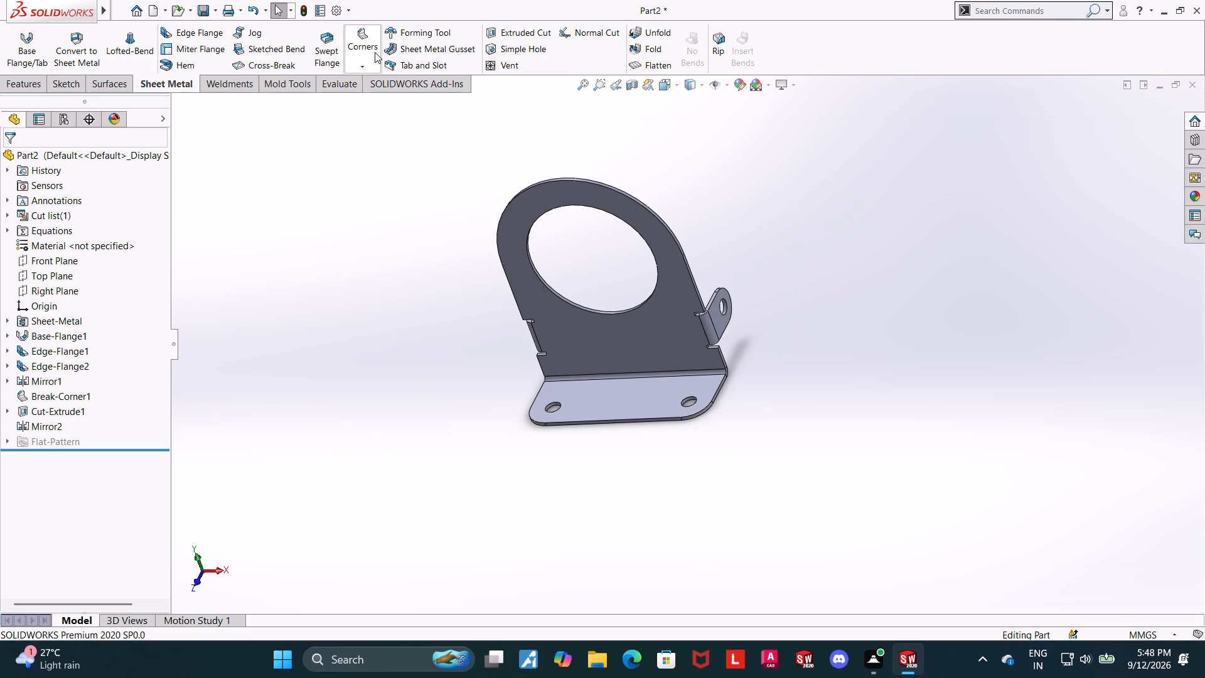
left_click(422, 51)
middle_click_drag(873, 332, 807, 374)
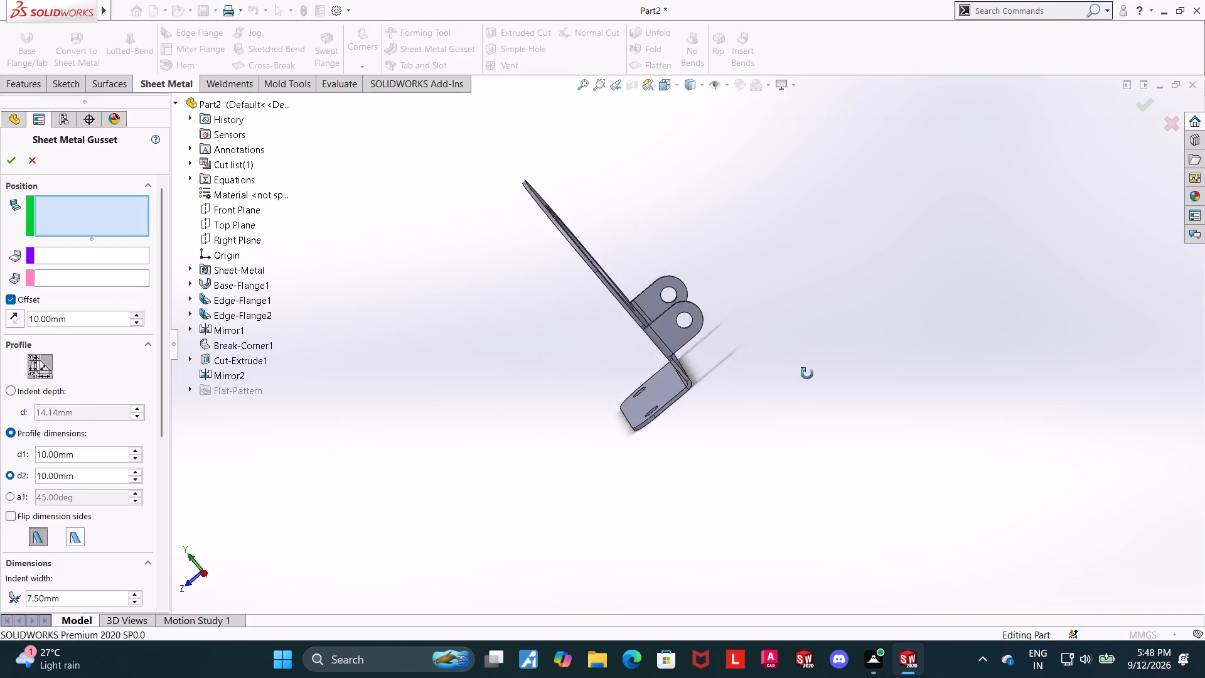
middle_click_drag(807, 374, 835, 390)
scroll(822, 380, "down", 1)
scroll(601, 375, "down", 4)
middle_click_drag(938, 372, 943, 354)
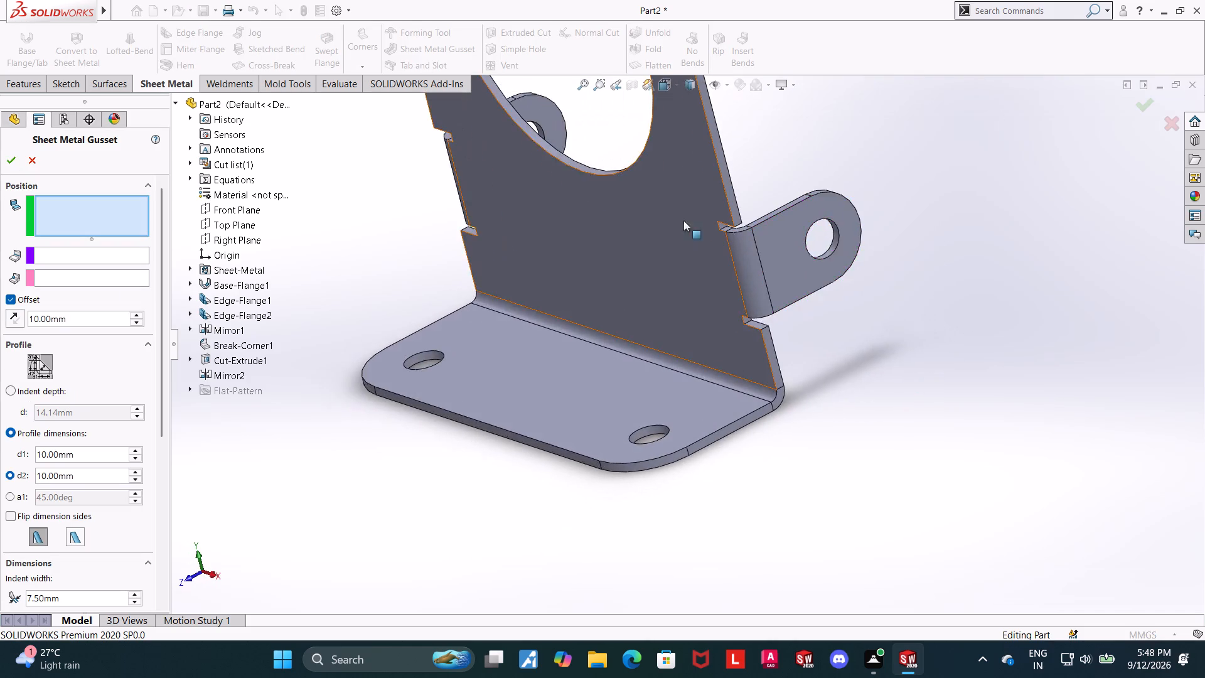
scroll(681, 212, "up", 4)
scroll(651, 213, "down", 3)
left_click(589, 472)
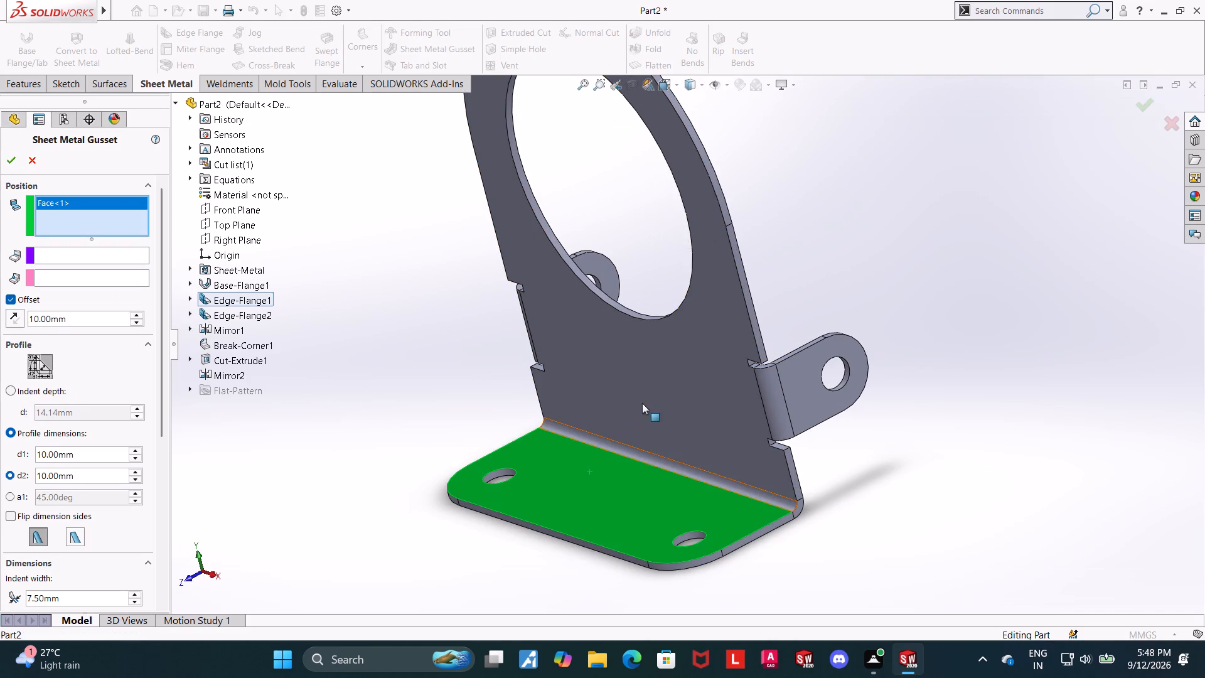
left_click(642, 403)
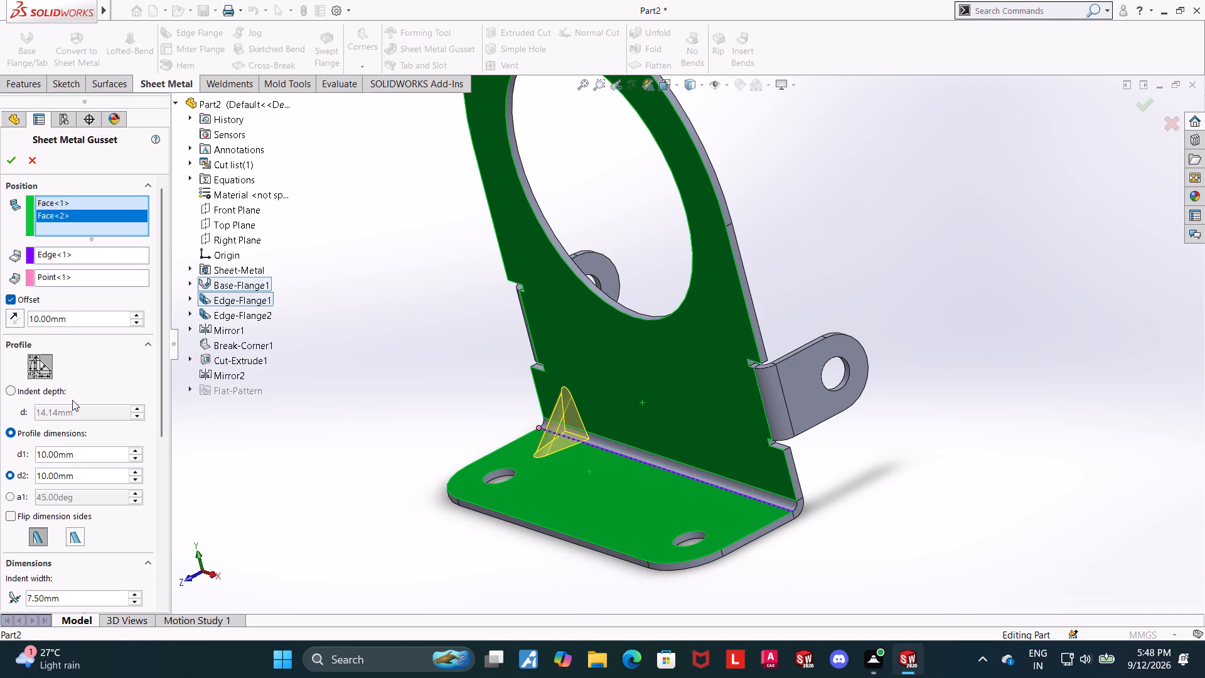
scroll(75, 384, "up", 1)
scroll(86, 342, "down", 4)
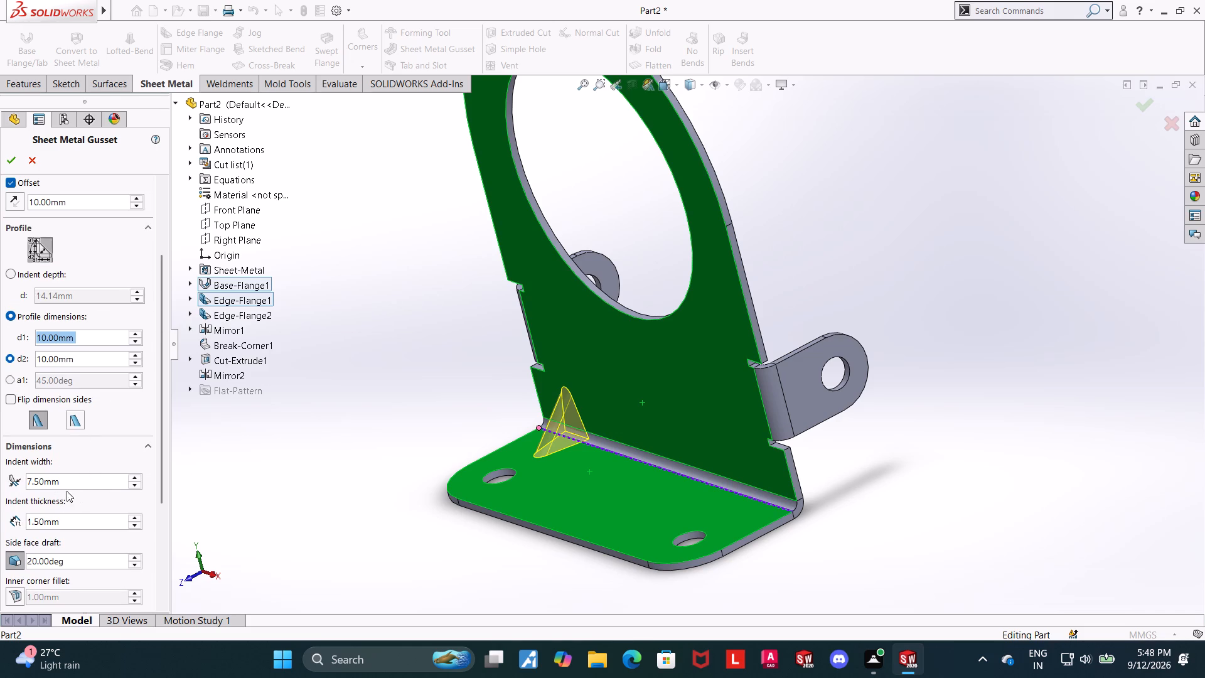
scroll(88, 538, "down", 1)
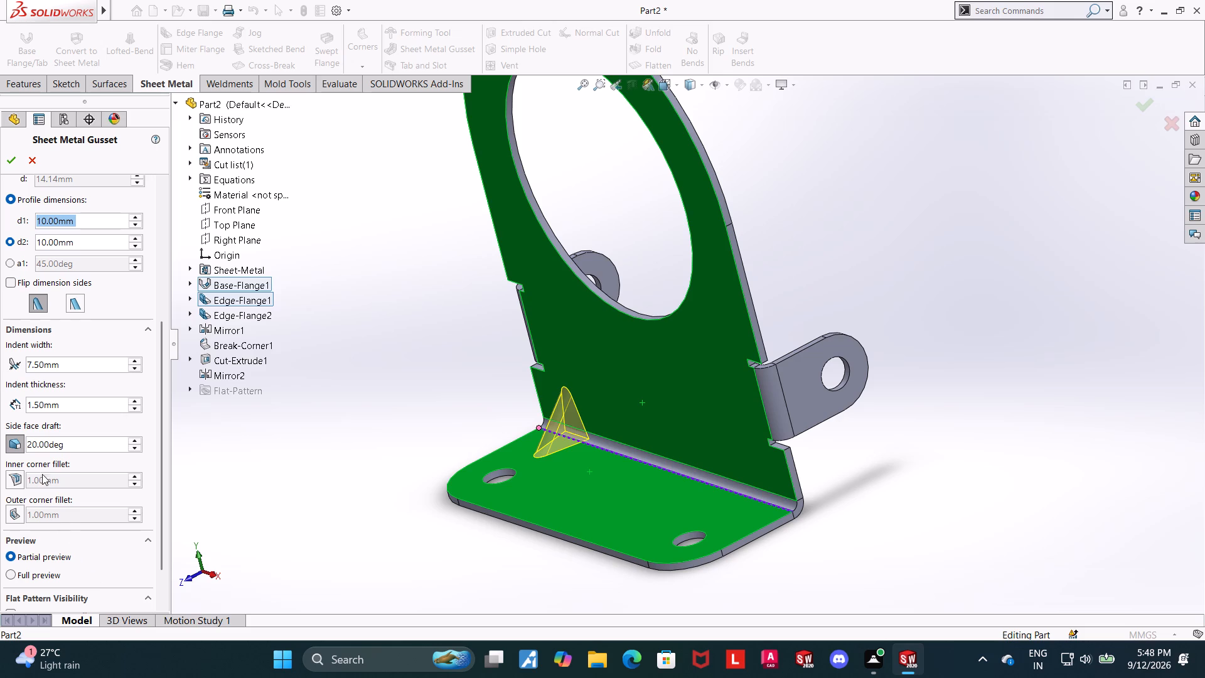
scroll(77, 529, "down", 2)
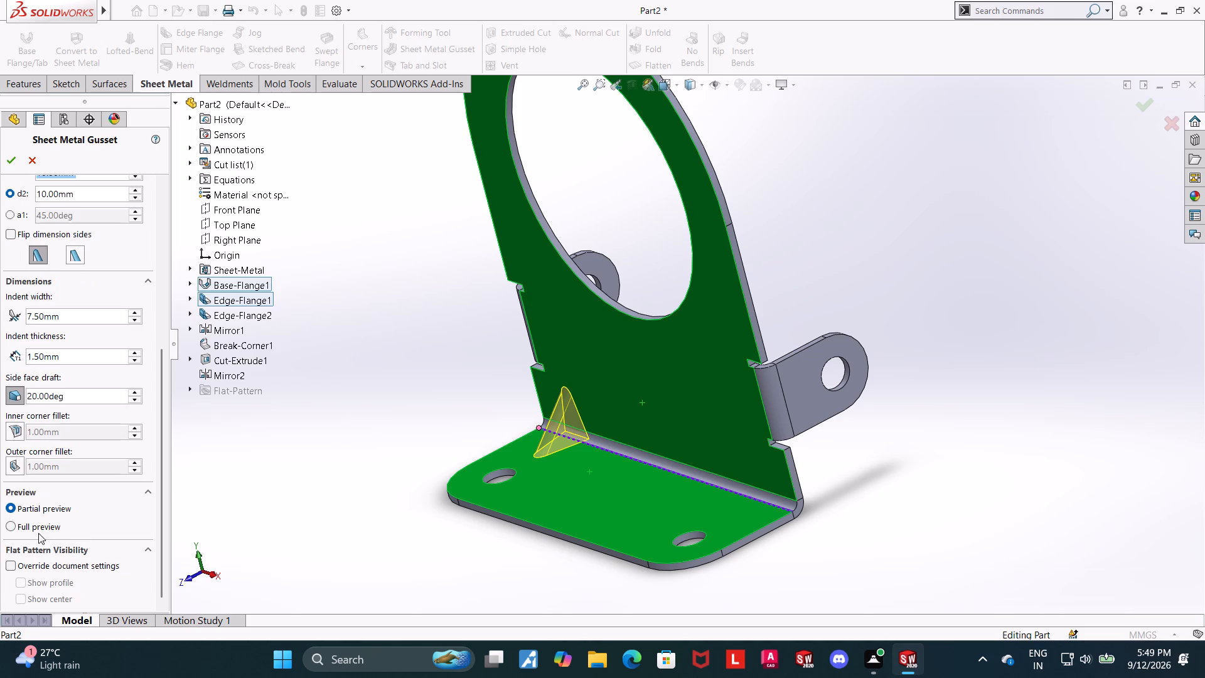
left_click(13, 527)
middle_click_drag(377, 472, 291, 475)
scroll(361, 473, "up", 1)
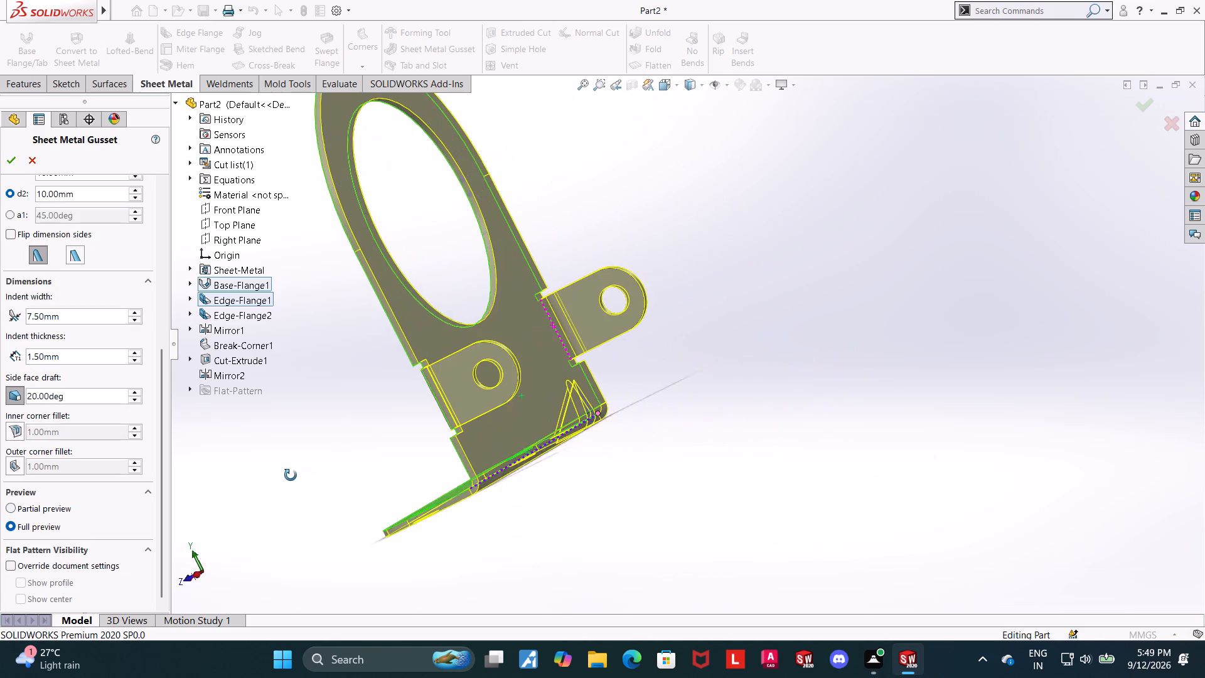
middle_click_drag(291, 475, 288, 475)
left_click(12, 164)
scroll(622, 421, "down", 4)
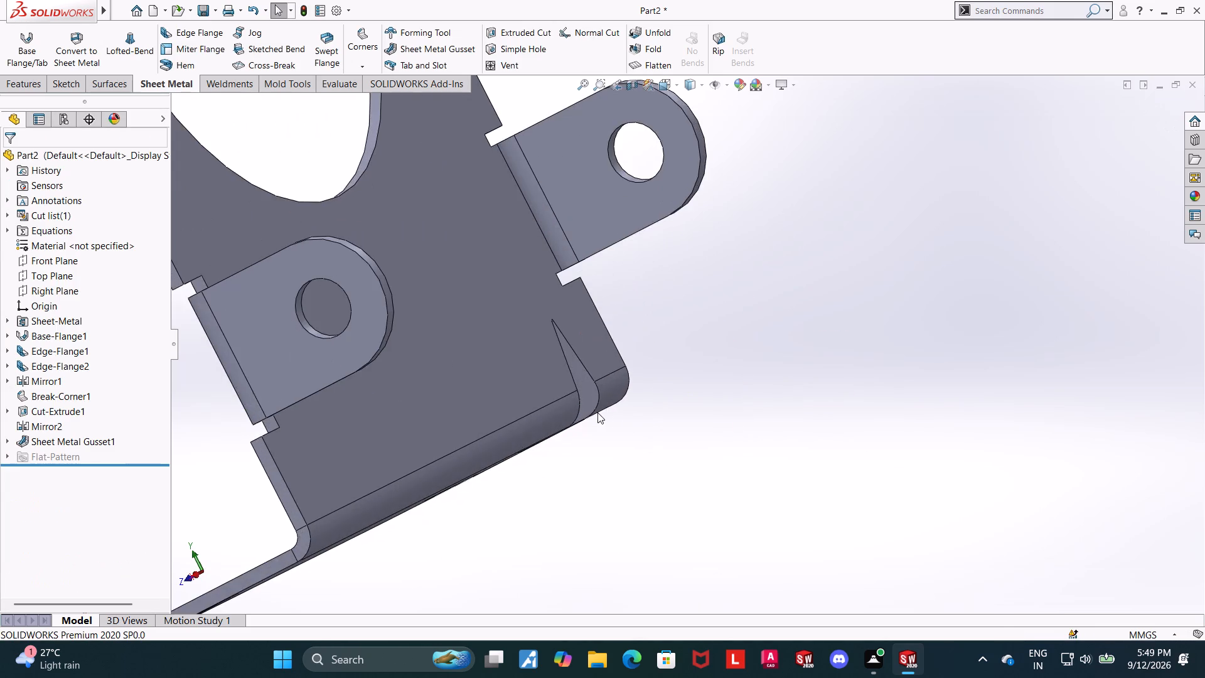
Examine the gusset at the bottom flange bend from several angles and review its position and profile settings.
middle_click_drag(662, 438, 603, 431)
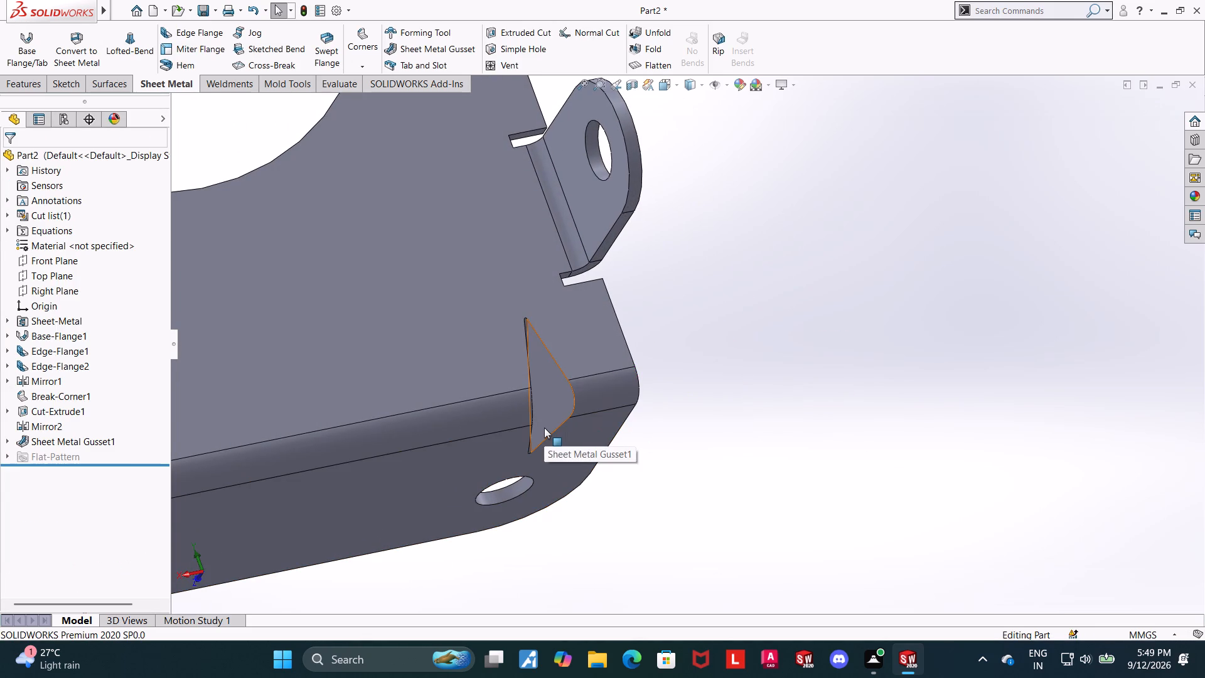
middle_click_drag(610, 480, 669, 514)
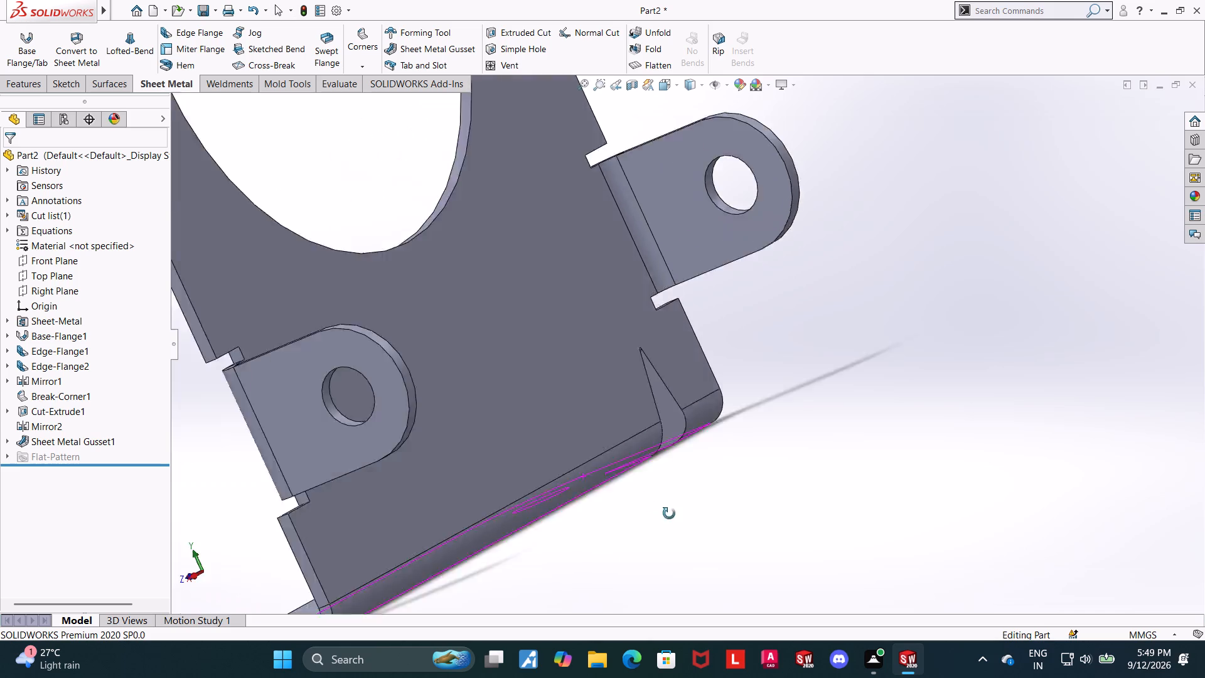
middle_click_drag(669, 514, 685, 482)
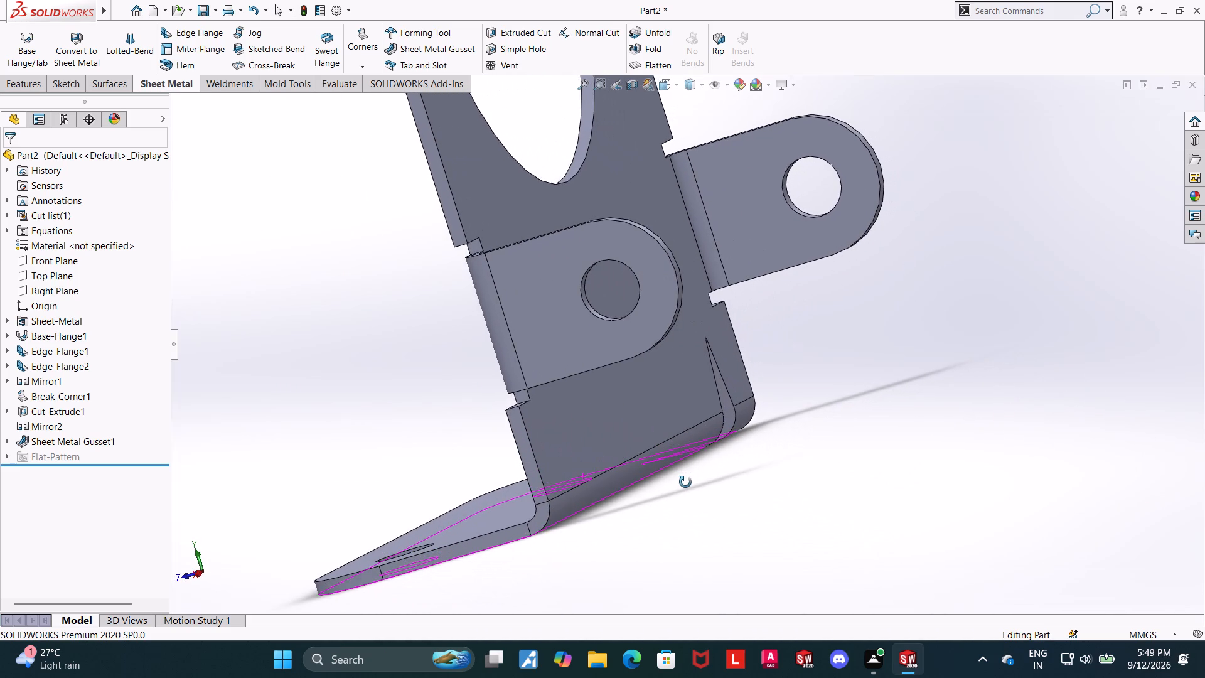
middle_click_drag(685, 482, 752, 453)
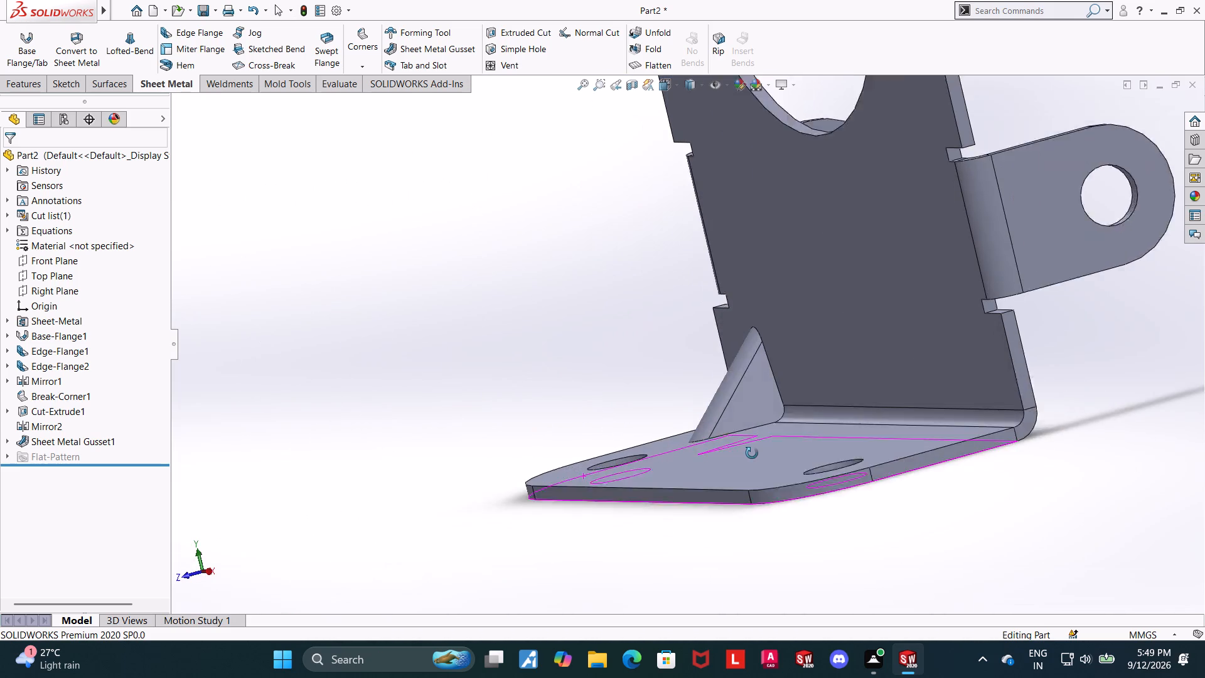
middle_click_drag(752, 453, 753, 453)
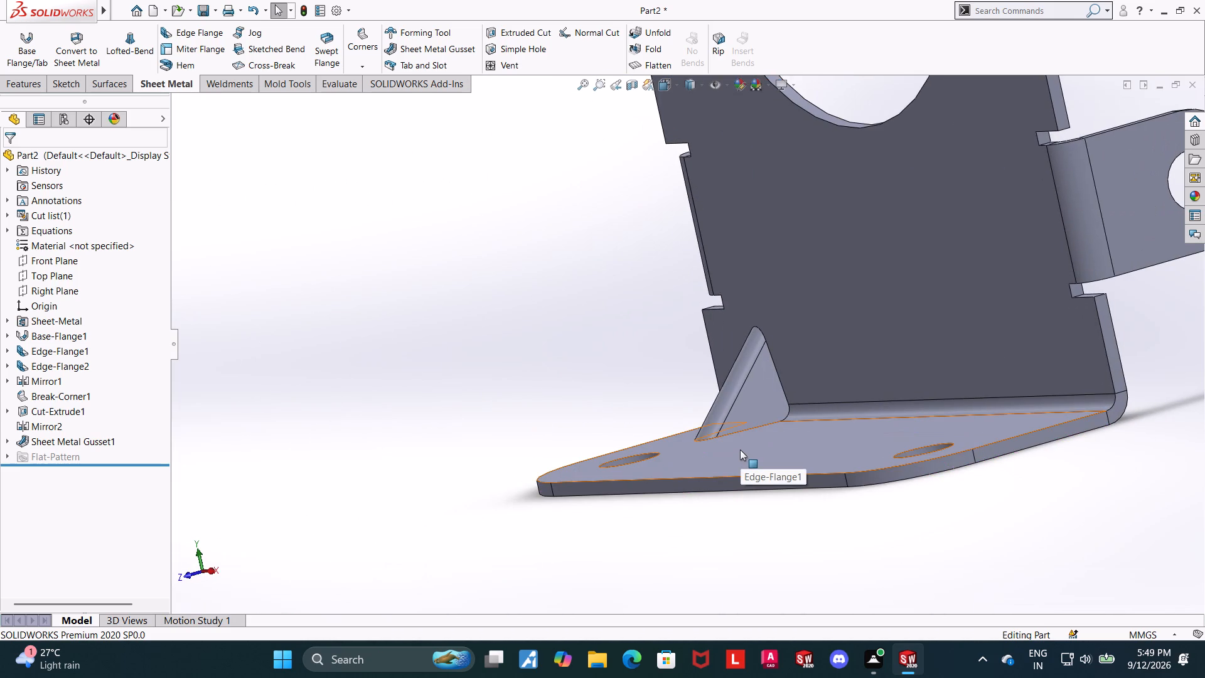
middle_click_drag(544, 418, 575, 439)
left_click(83, 447)
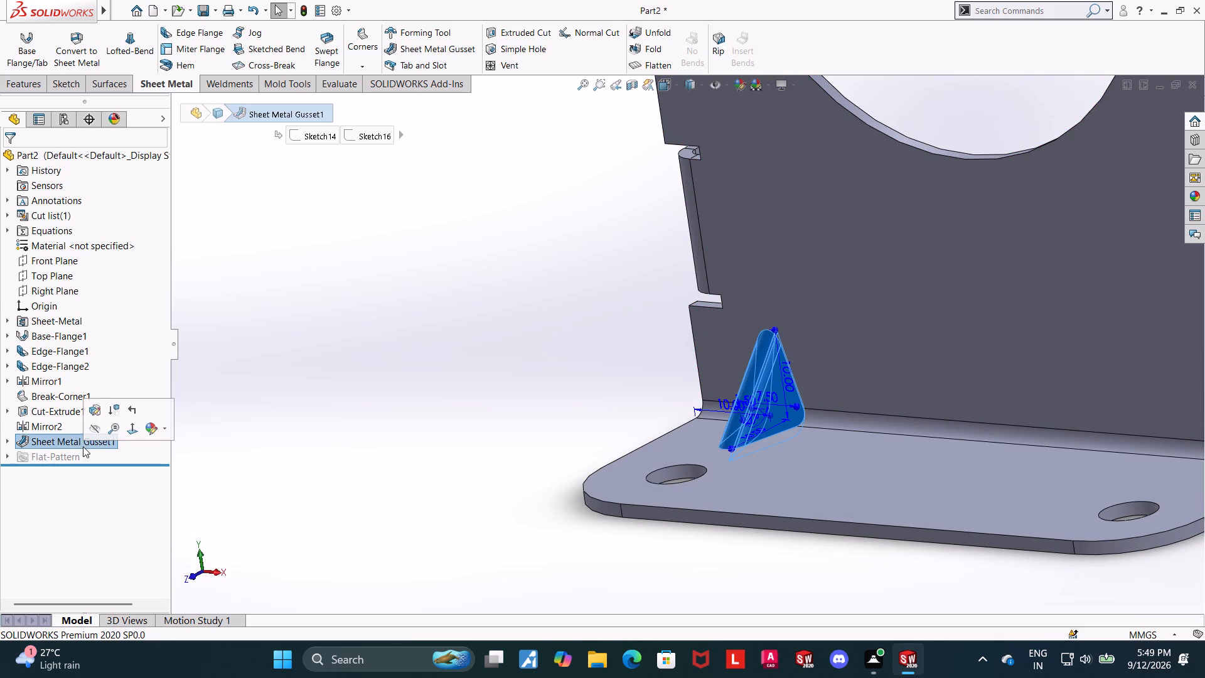
left_click(94, 406)
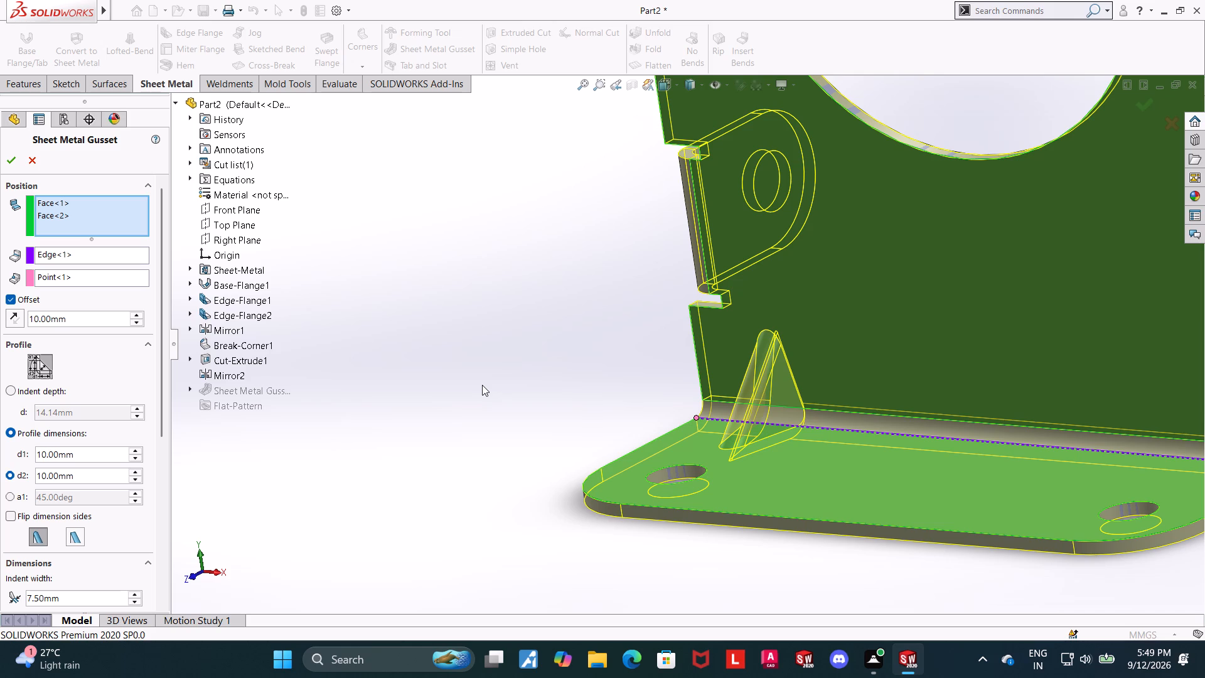
scroll(506, 382, "up", 4)
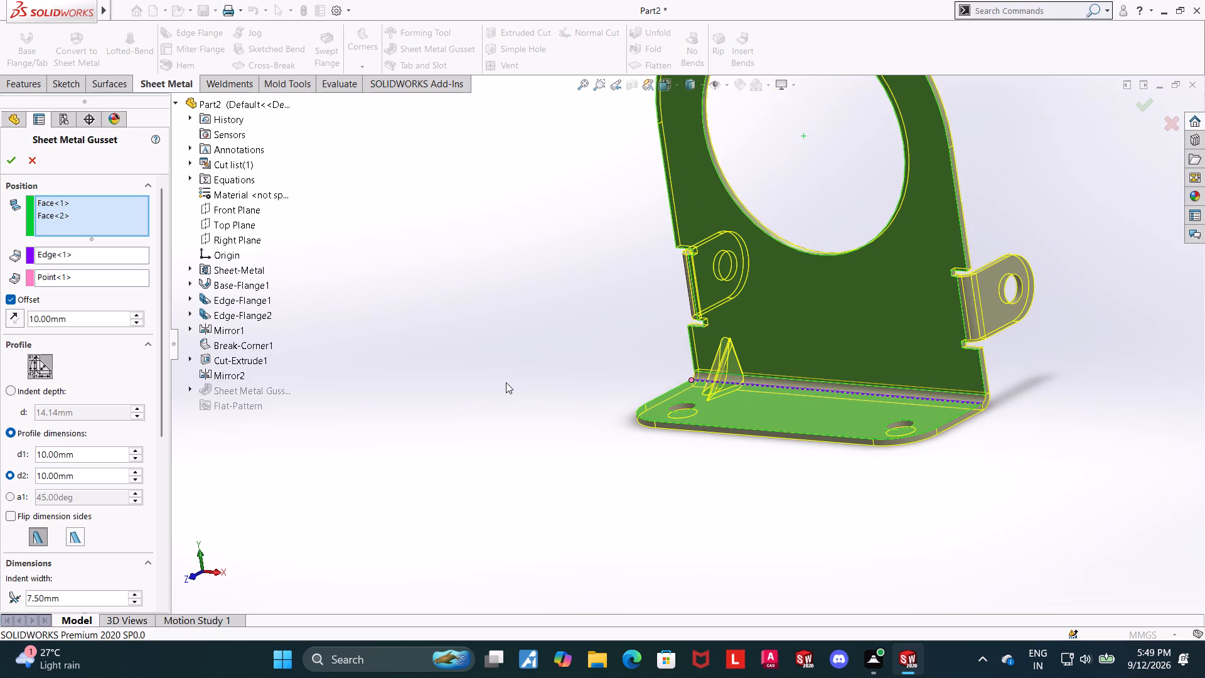
scroll(933, 310, "down", 4)
scroll(976, 327, "up", 6)
scroll(929, 301, "down", 1)
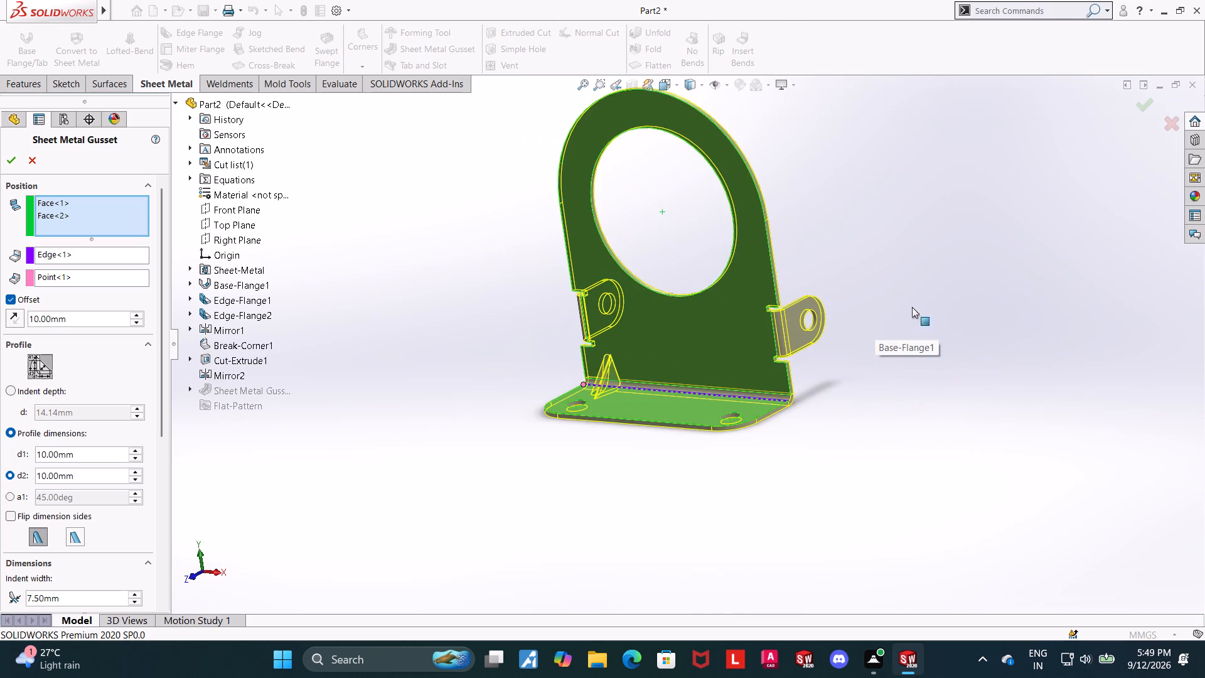
scroll(912, 307, "down", 1)
scroll(535, 352, "down", 1)
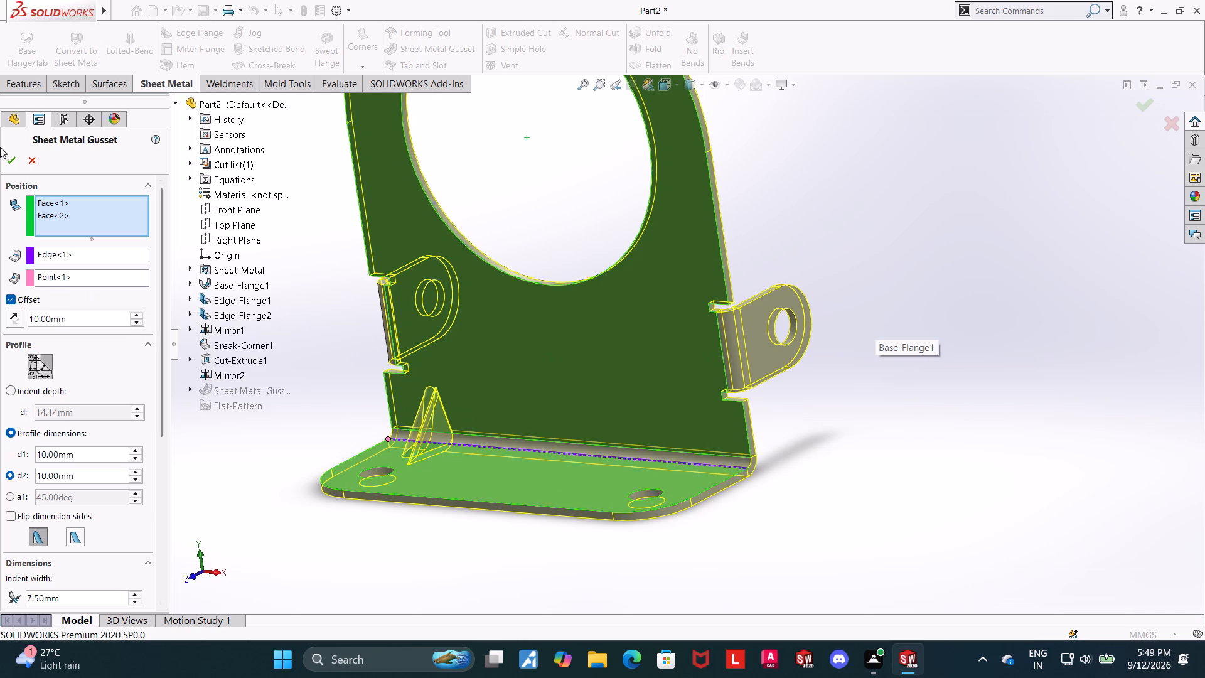
left_click(9, 164)
Inspect the gusset from the front and recheck its offset, profile, indent width and thickness settings.
left_click(279, 428)
middle_click_drag(284, 418, 376, 414)
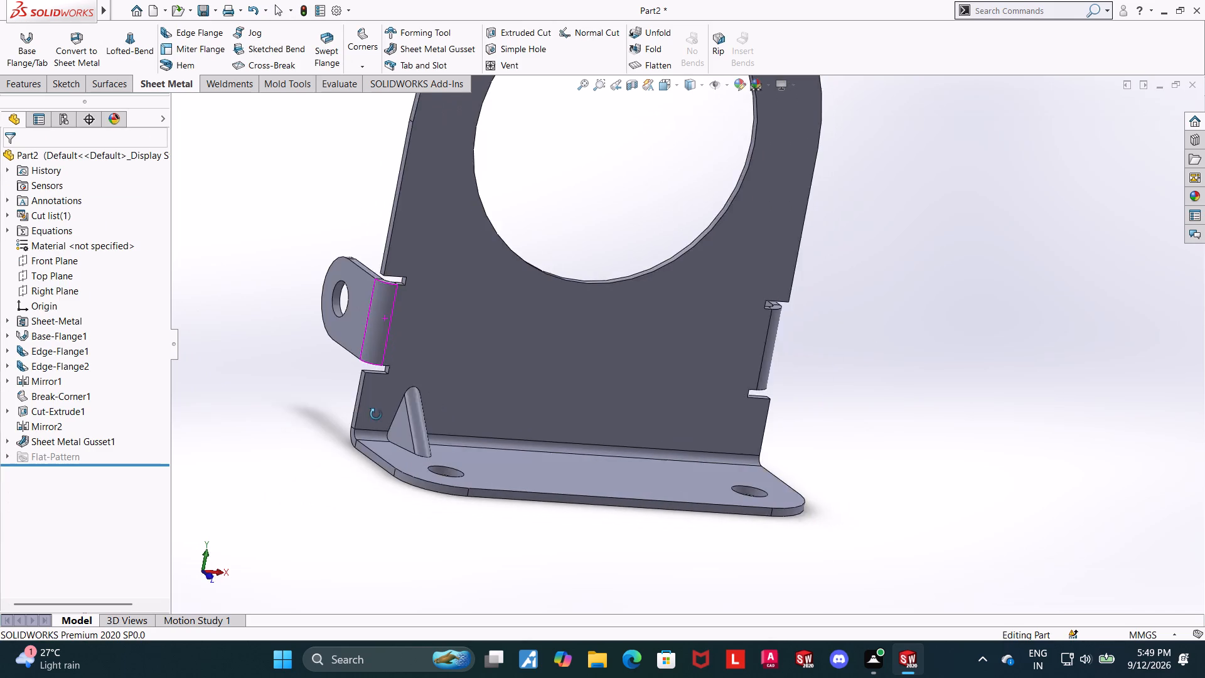
middle_click_drag(376, 414, 338, 414)
left_click(427, 430)
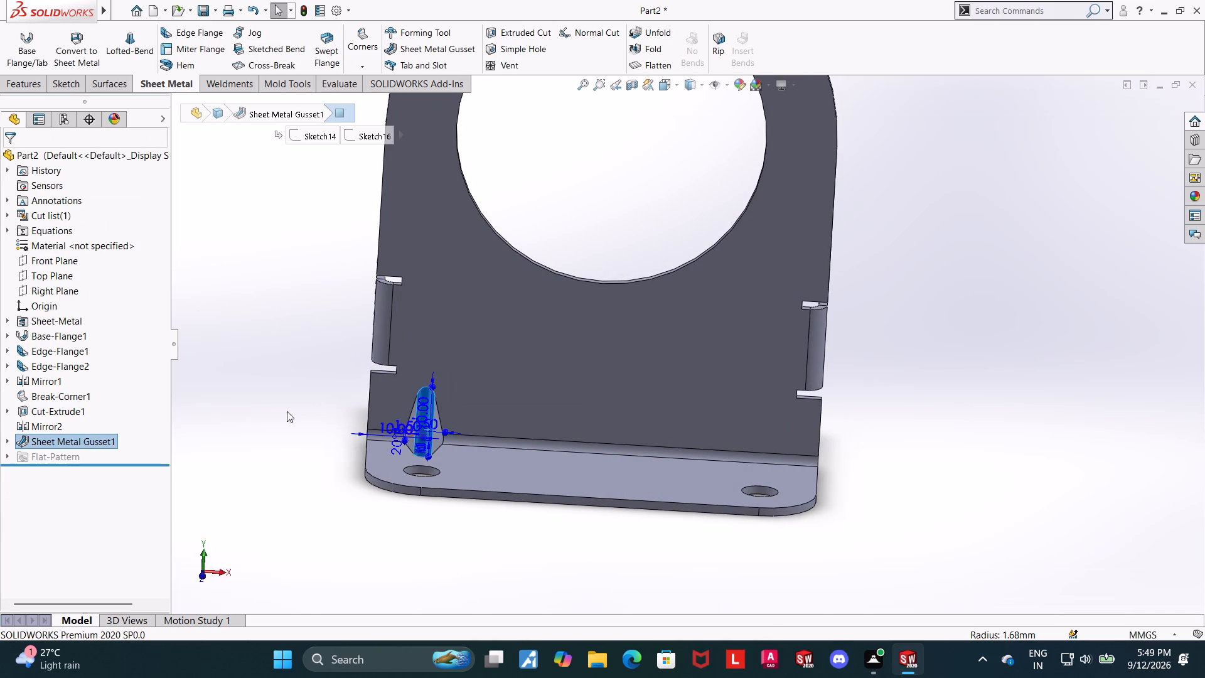
left_click(224, 377)
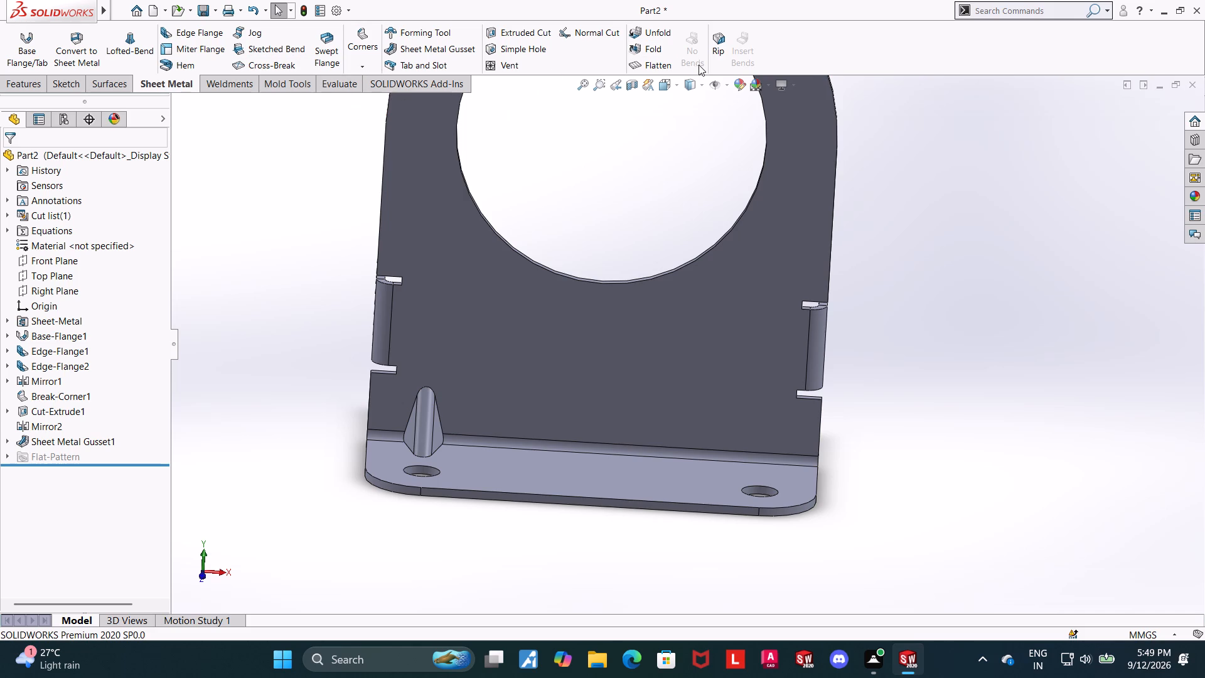
left_click(12, 83)
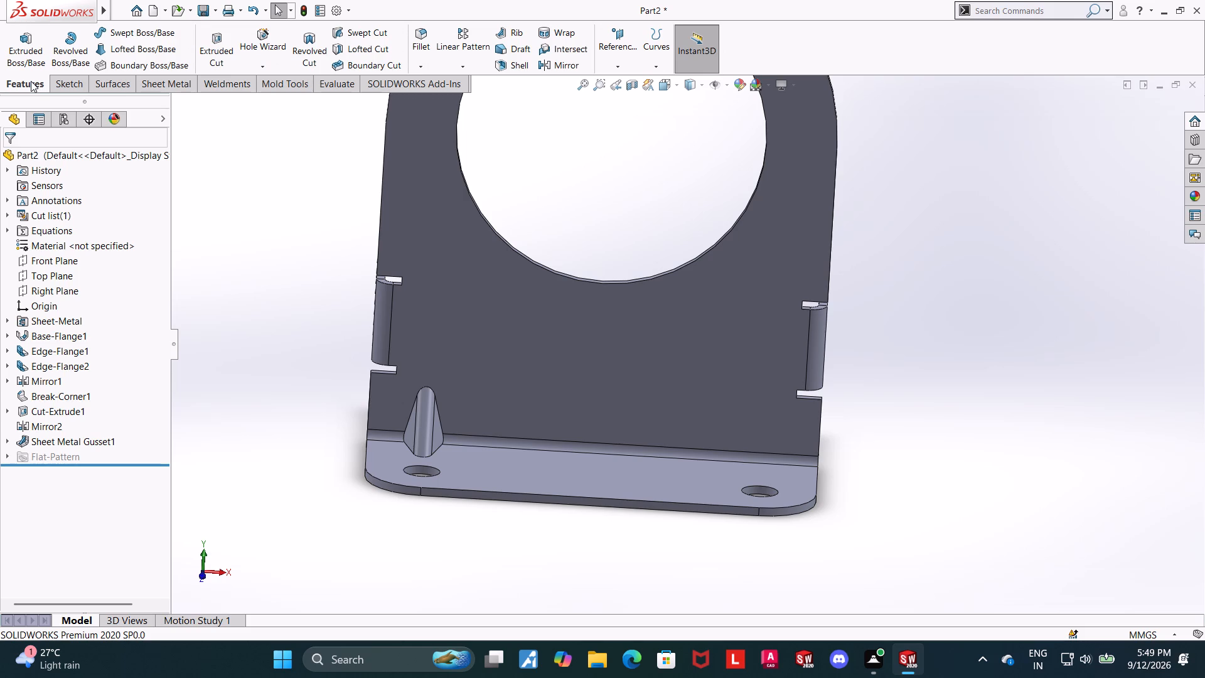
left_click(83, 443)
left_click(89, 409)
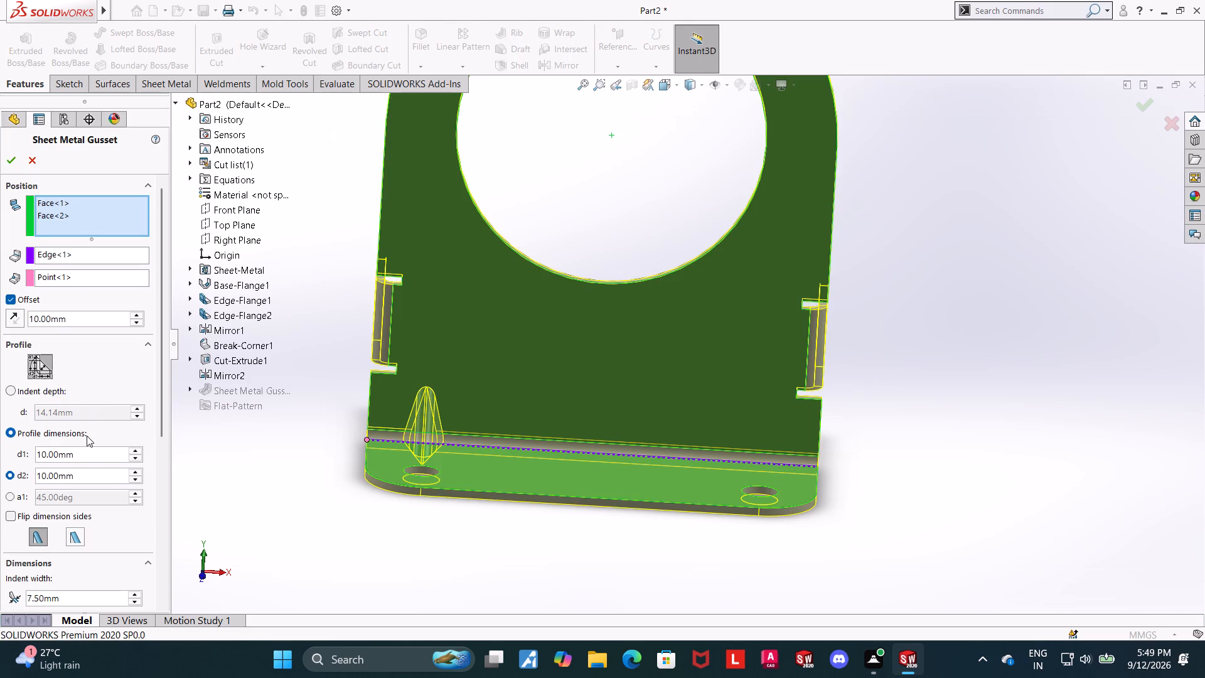
scroll(117, 530, "down", 1)
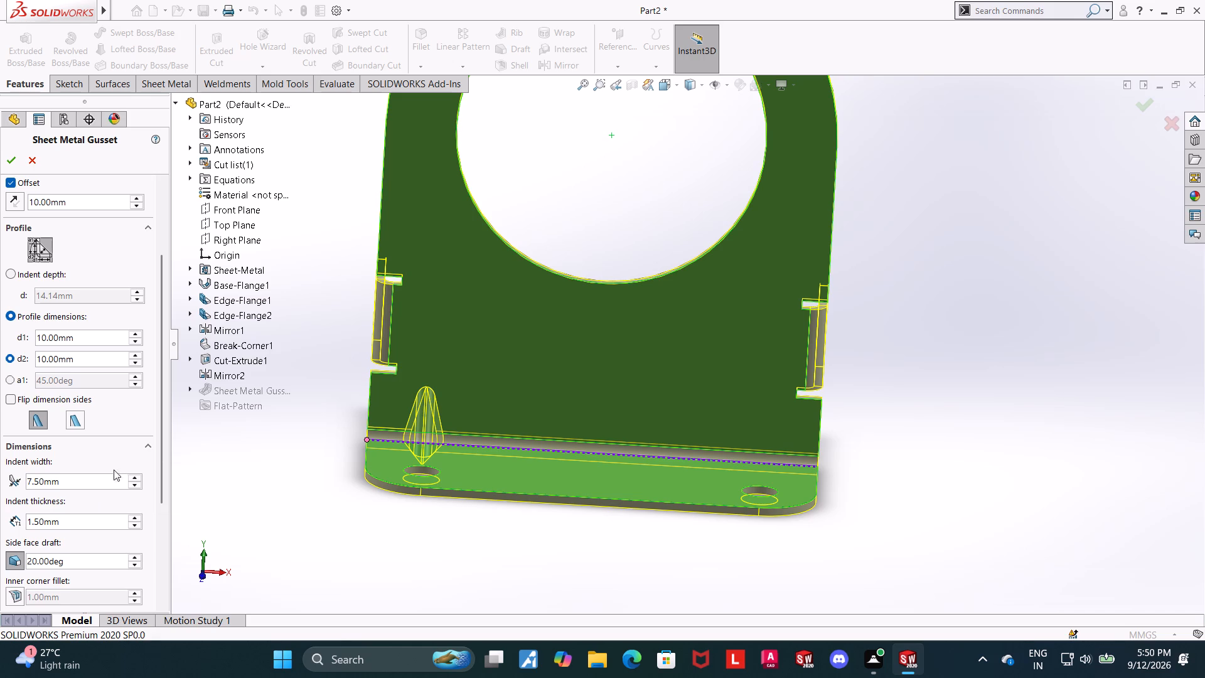
left_click(294, 519)
left_click(26, 169)
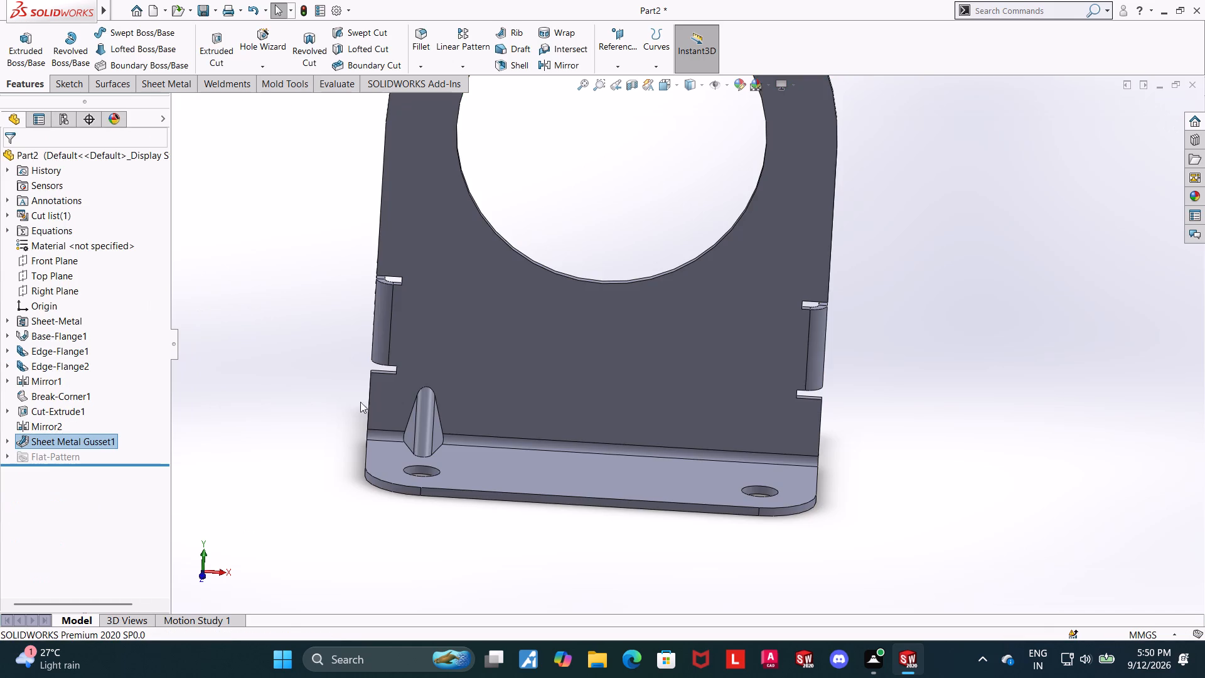
Set up a Linear Pattern of Sheet Metal Gusset1, using the bottom flange's bend face as Direction 1.
left_click(424, 415)
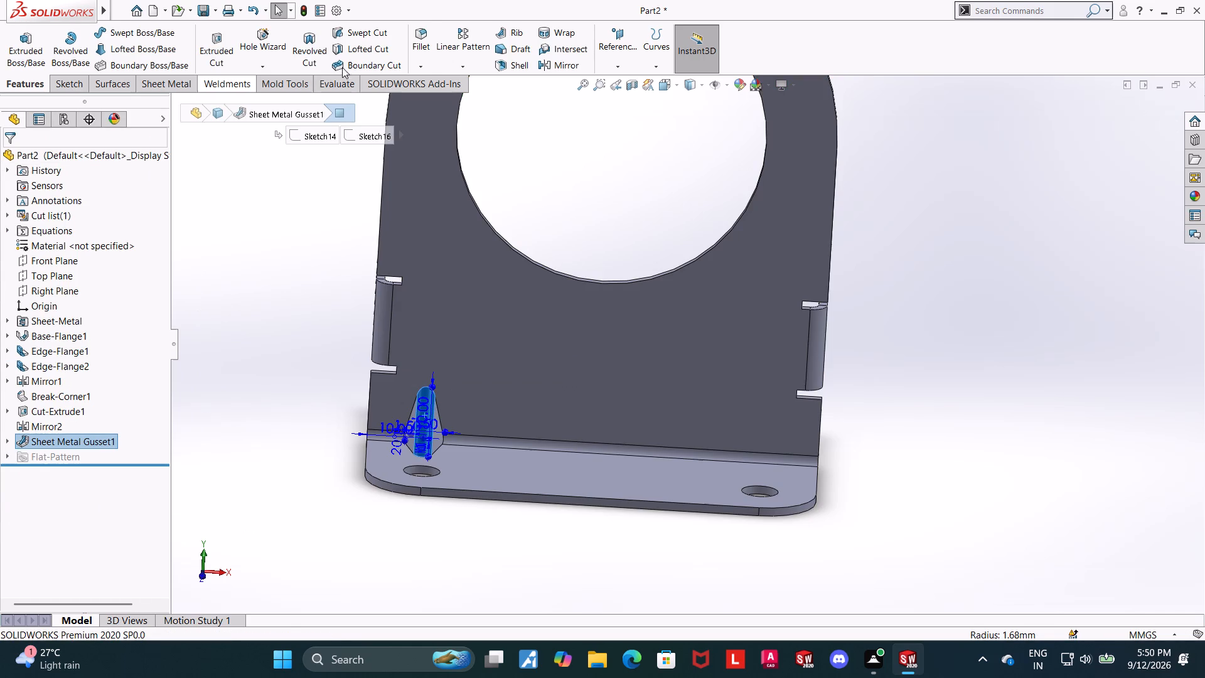
left_click(468, 38)
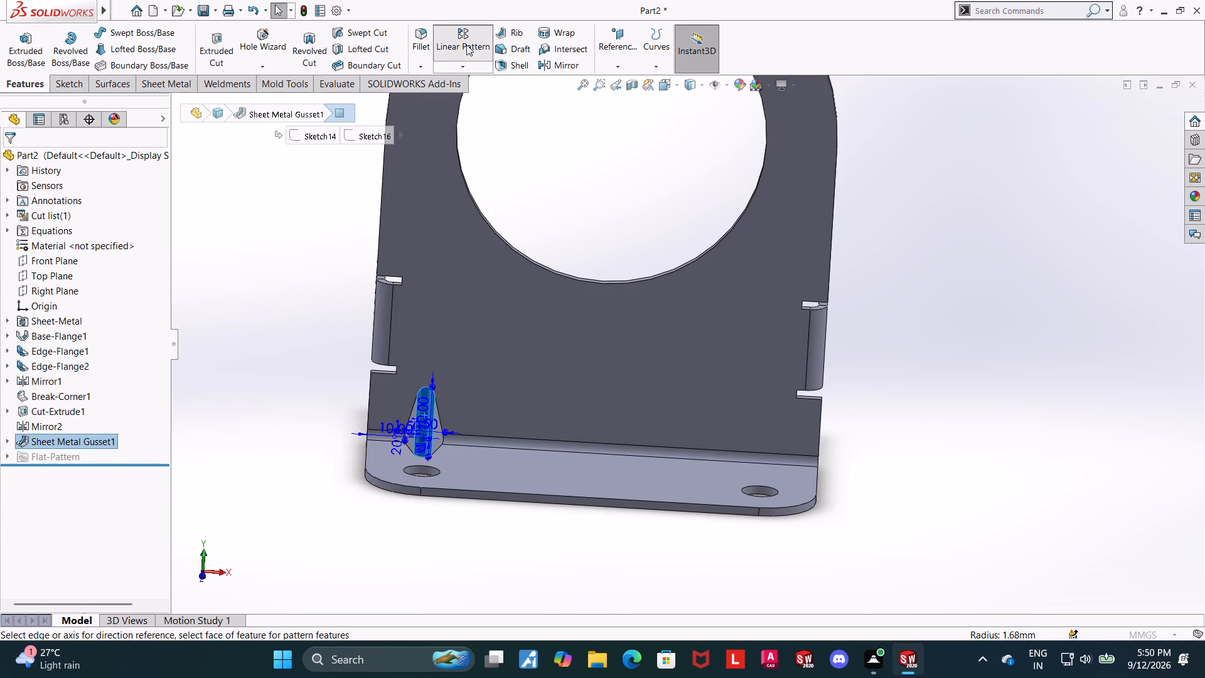
middle_click_drag(435, 538, 446, 515)
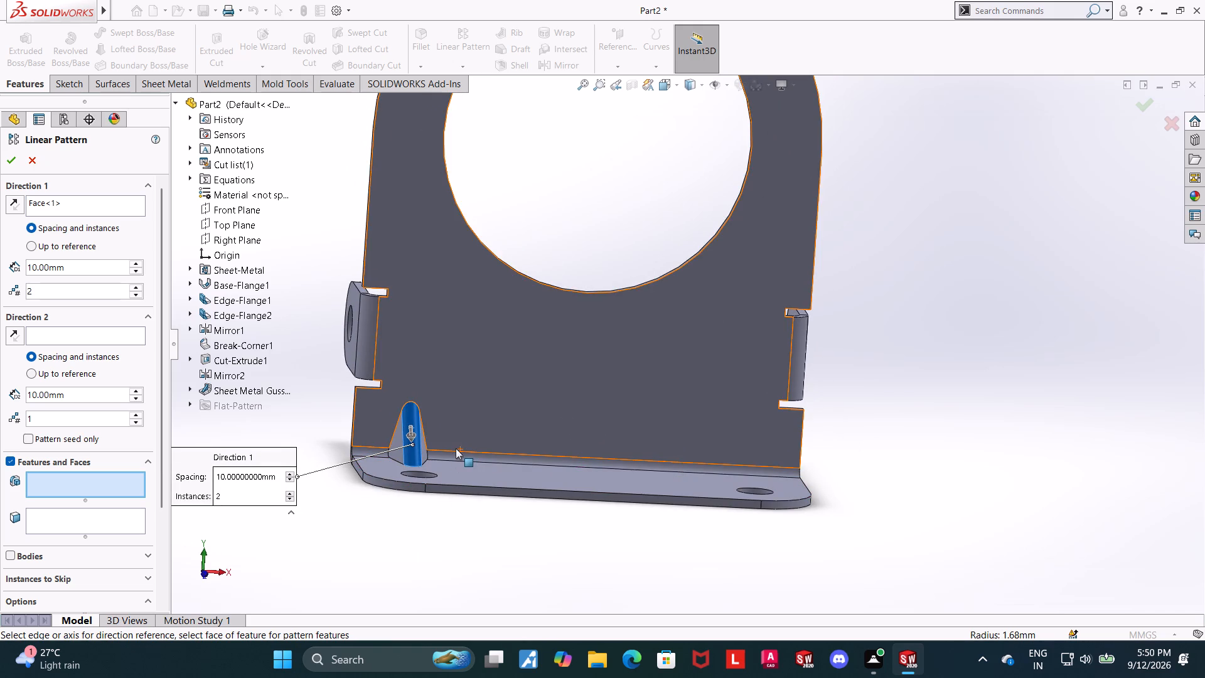
left_click(455, 455)
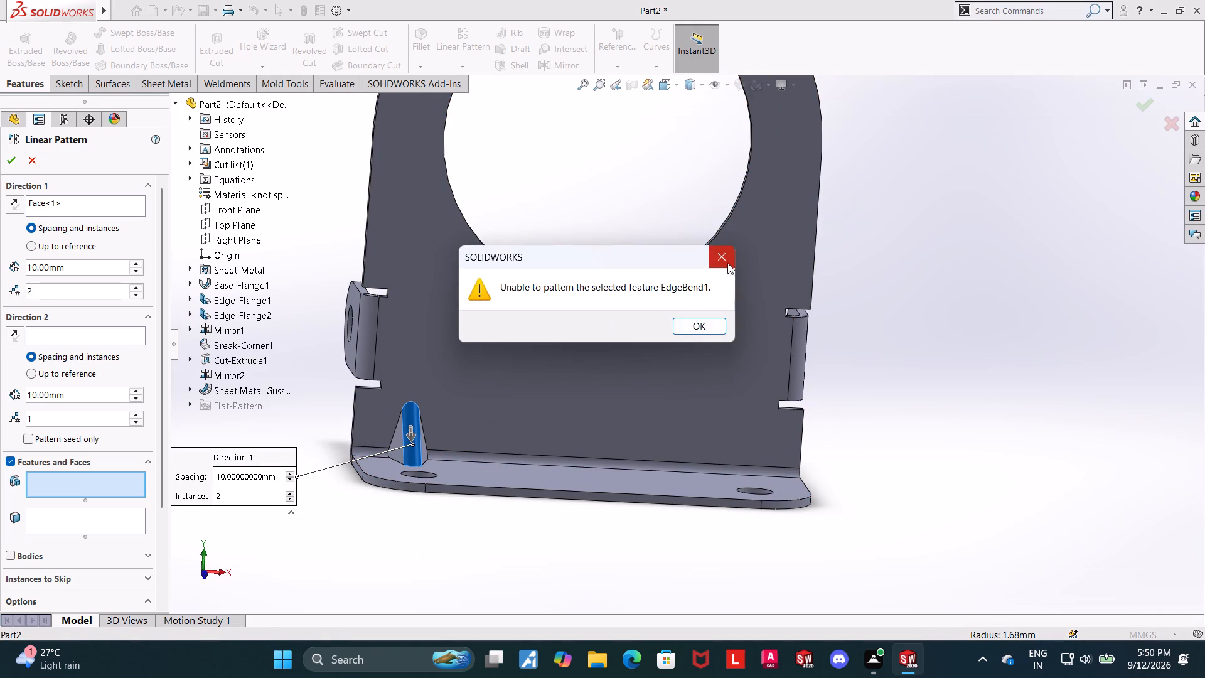
left_click(727, 263)
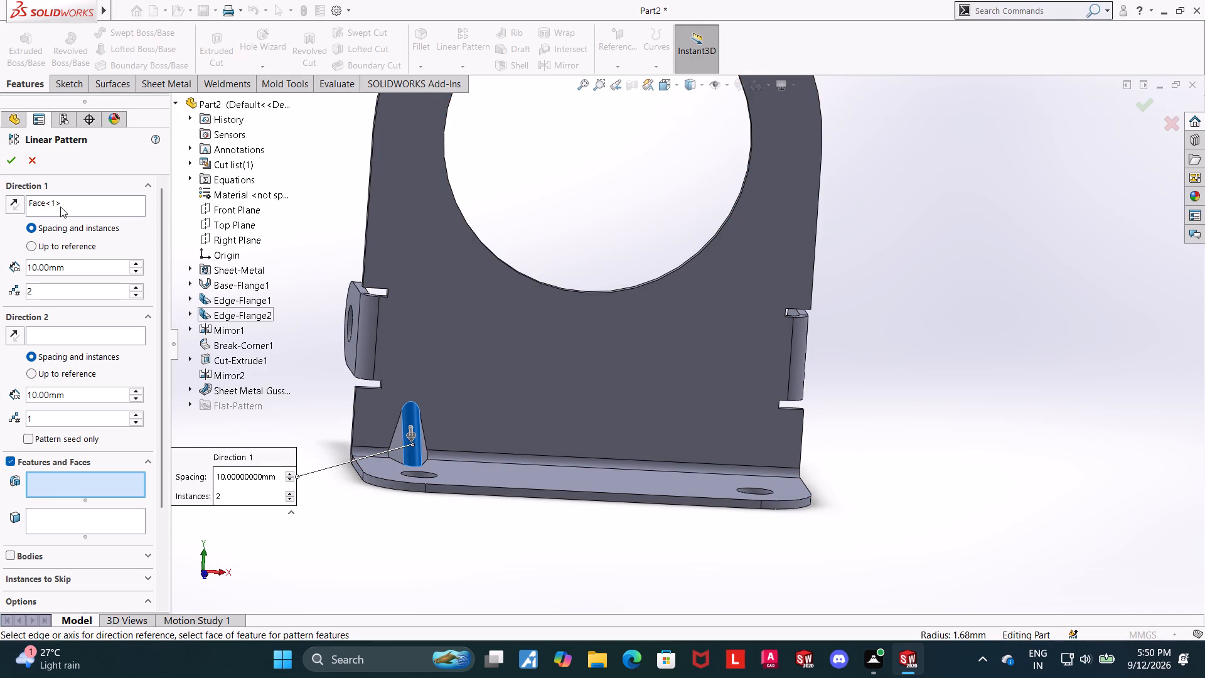
left_click(60, 206)
right_click(60, 206)
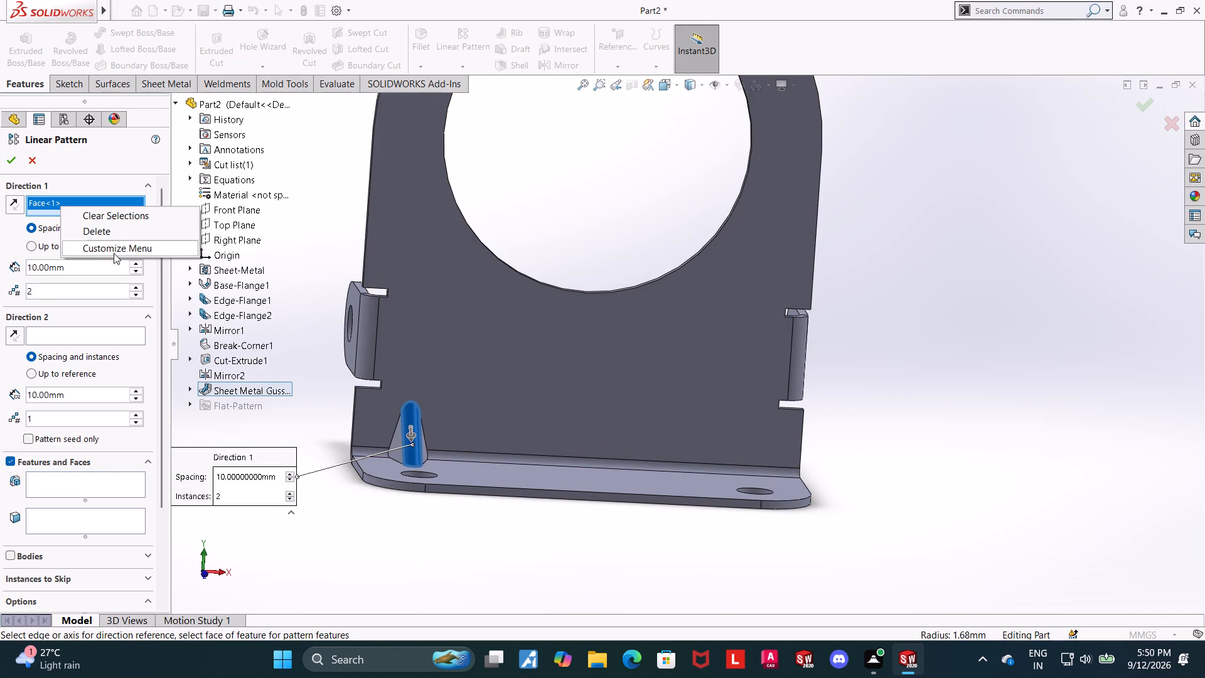
left_click(112, 230)
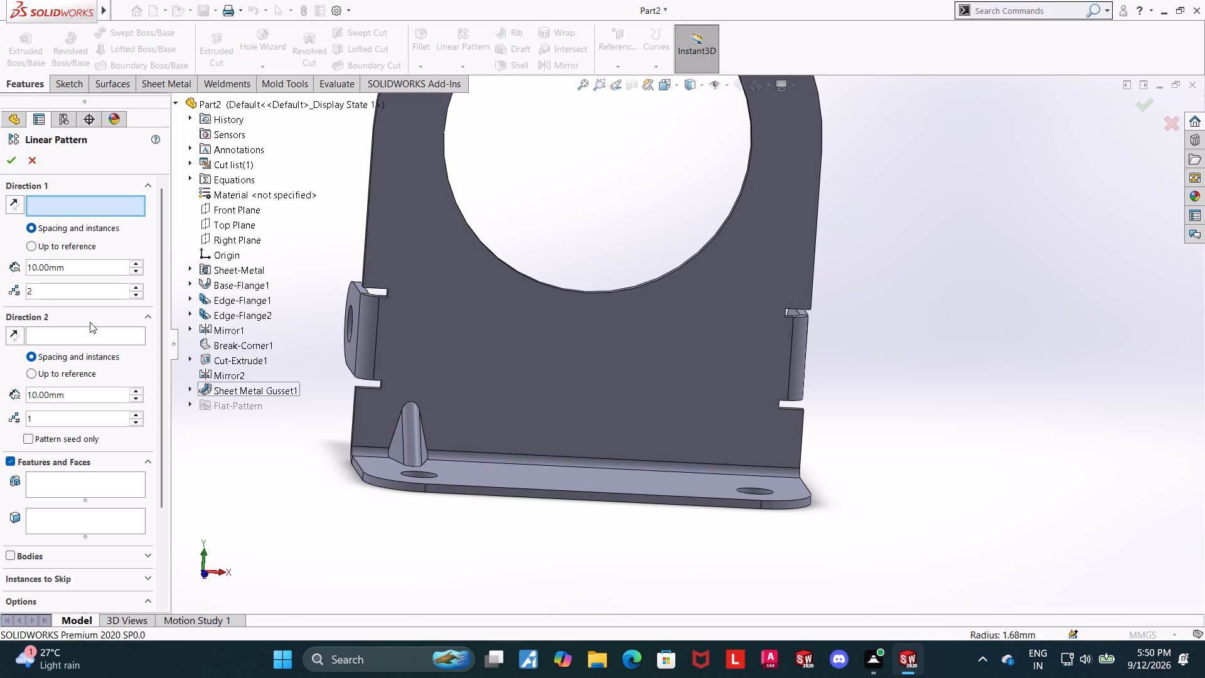
left_click(498, 458)
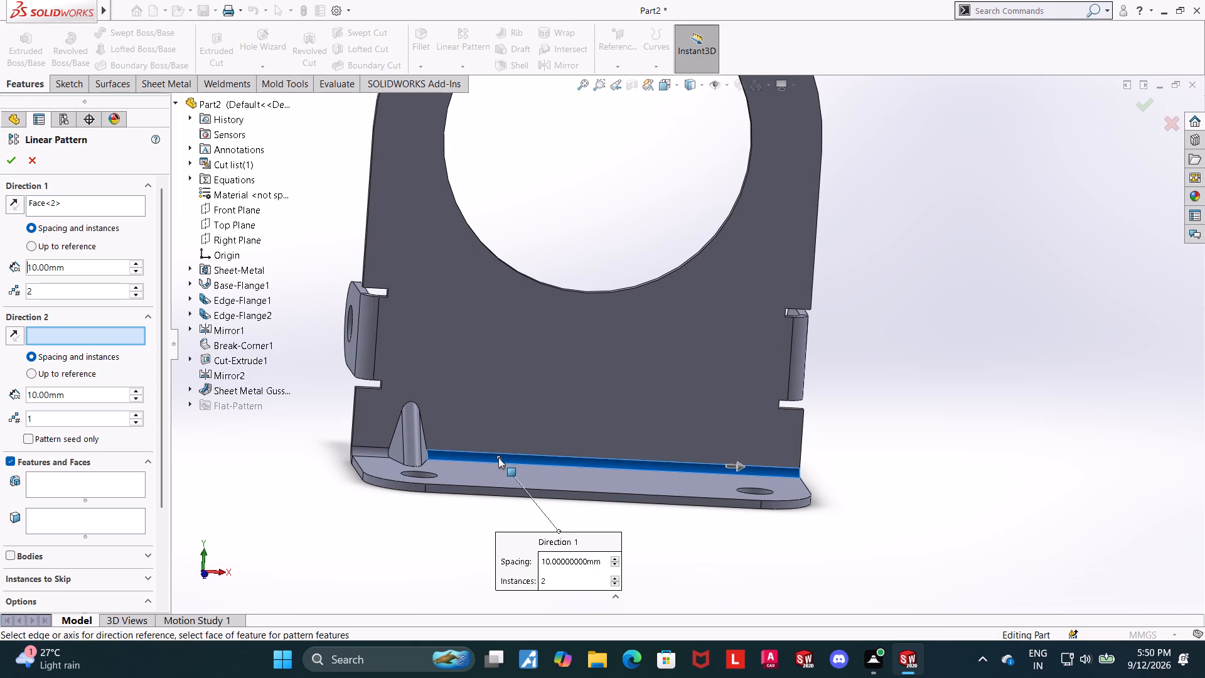
middle_click_drag(1006, 448, 993, 438)
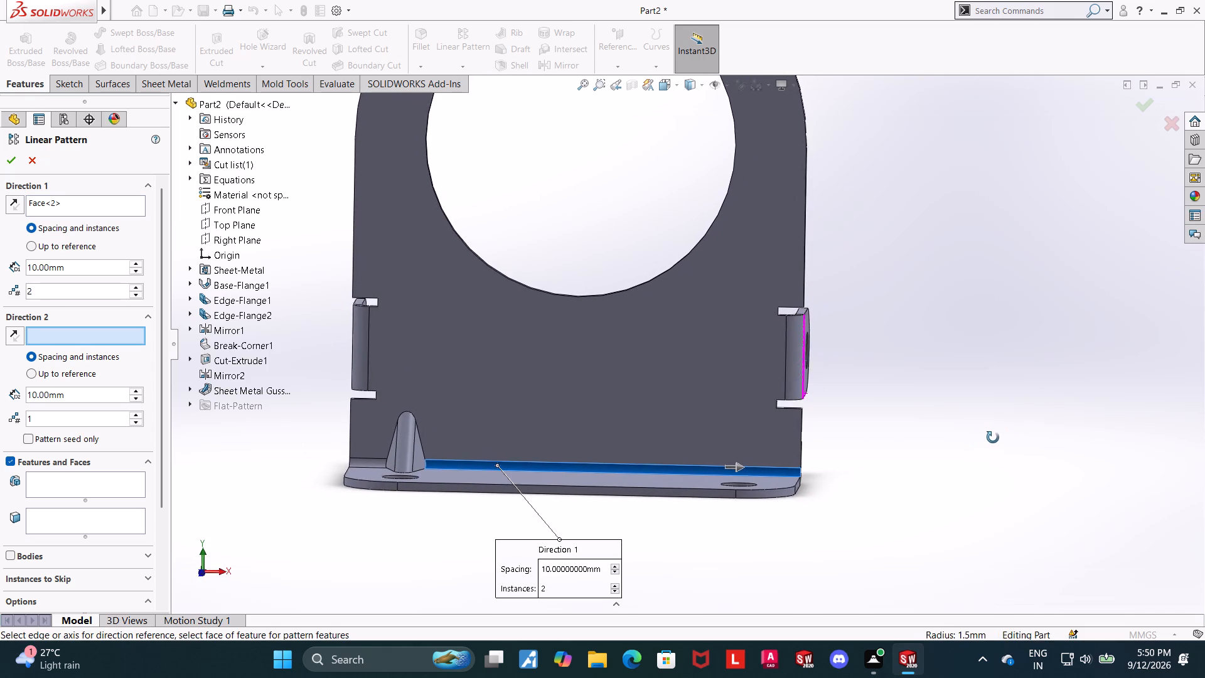
middle_click_drag(993, 438, 993, 438)
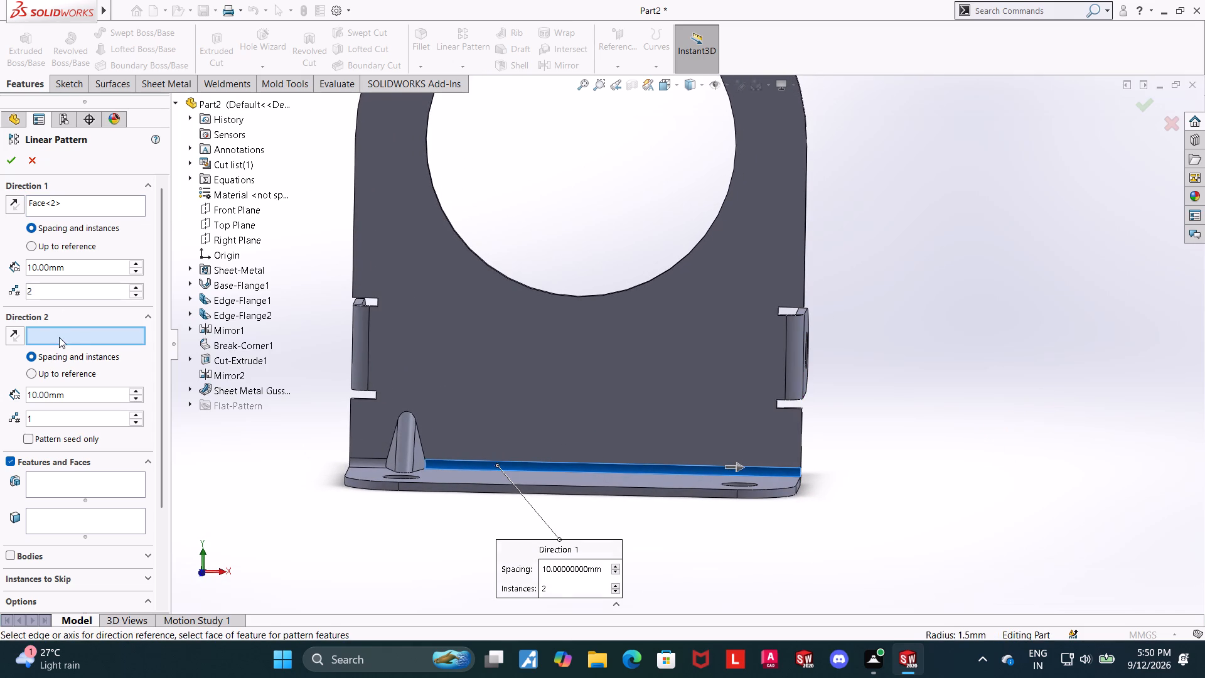
left_click(70, 479)
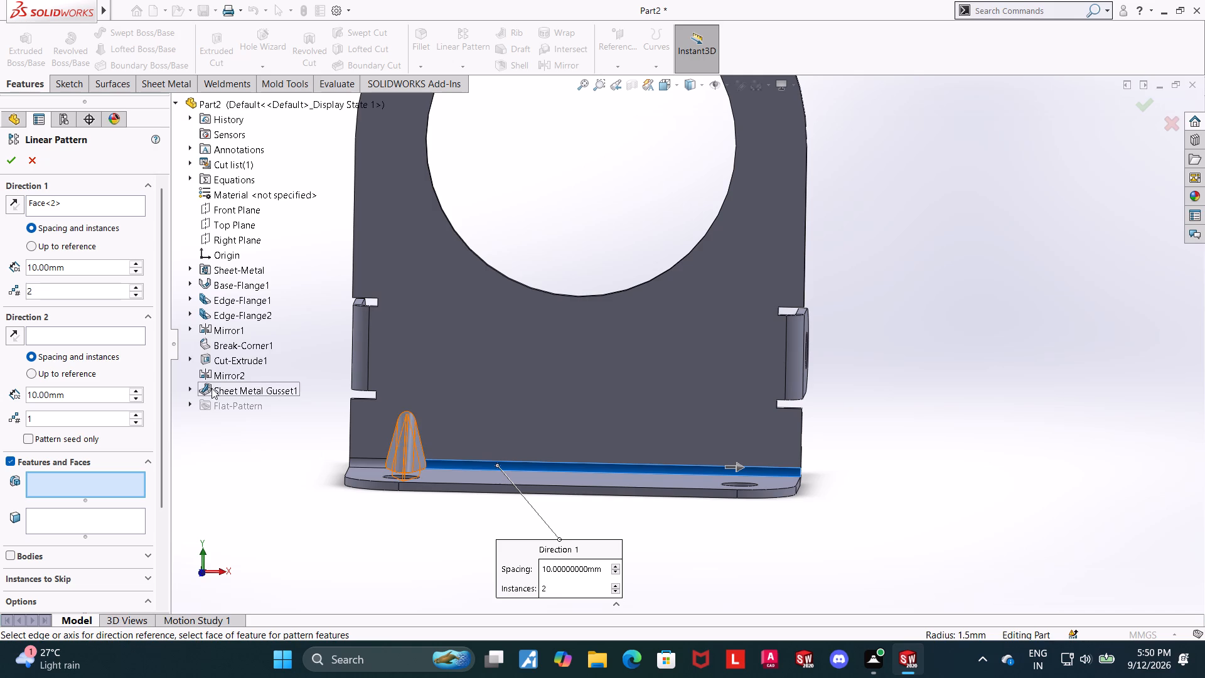
left_click(211, 390)
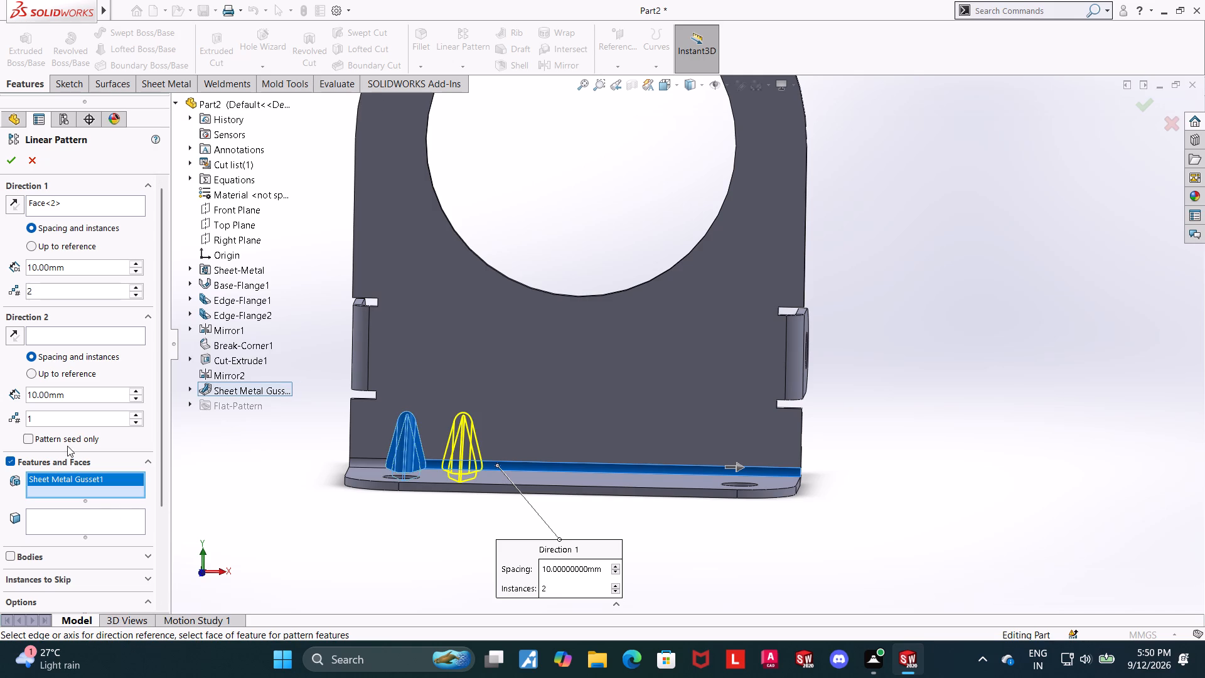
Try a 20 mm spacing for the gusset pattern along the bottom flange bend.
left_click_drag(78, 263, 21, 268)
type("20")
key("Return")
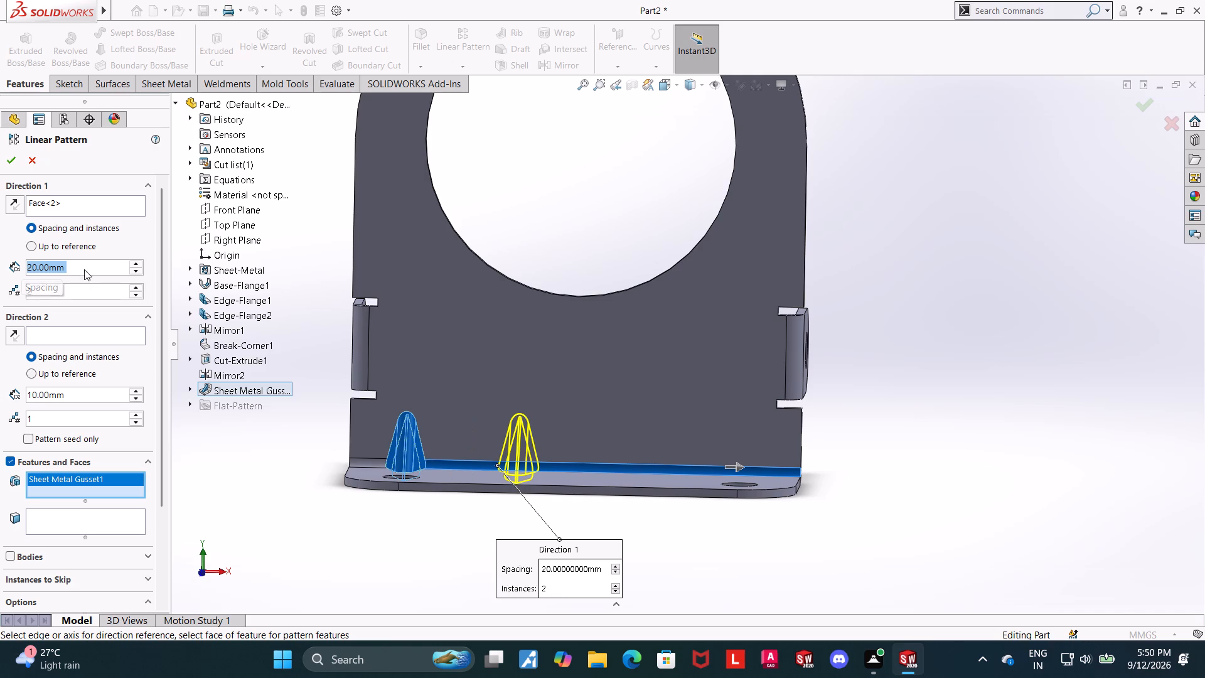
Complete the gusset's linear pattern along the bottom flange bend with 30 mm spacing and 3 instances.
left_click(85, 267)
left_click_drag(85, 267, 12, 269)
left_click_drag(99, 266, 9, 274)
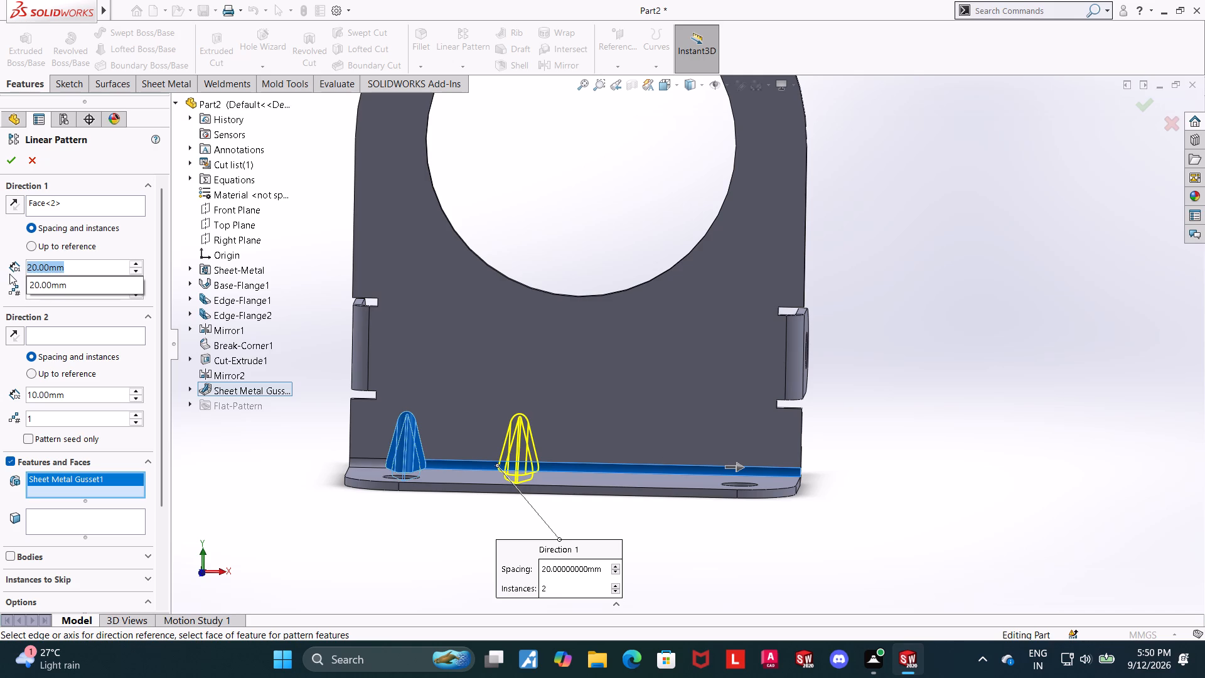
left_click_drag(9, 274, 3, 274)
type("30")
key("Return")
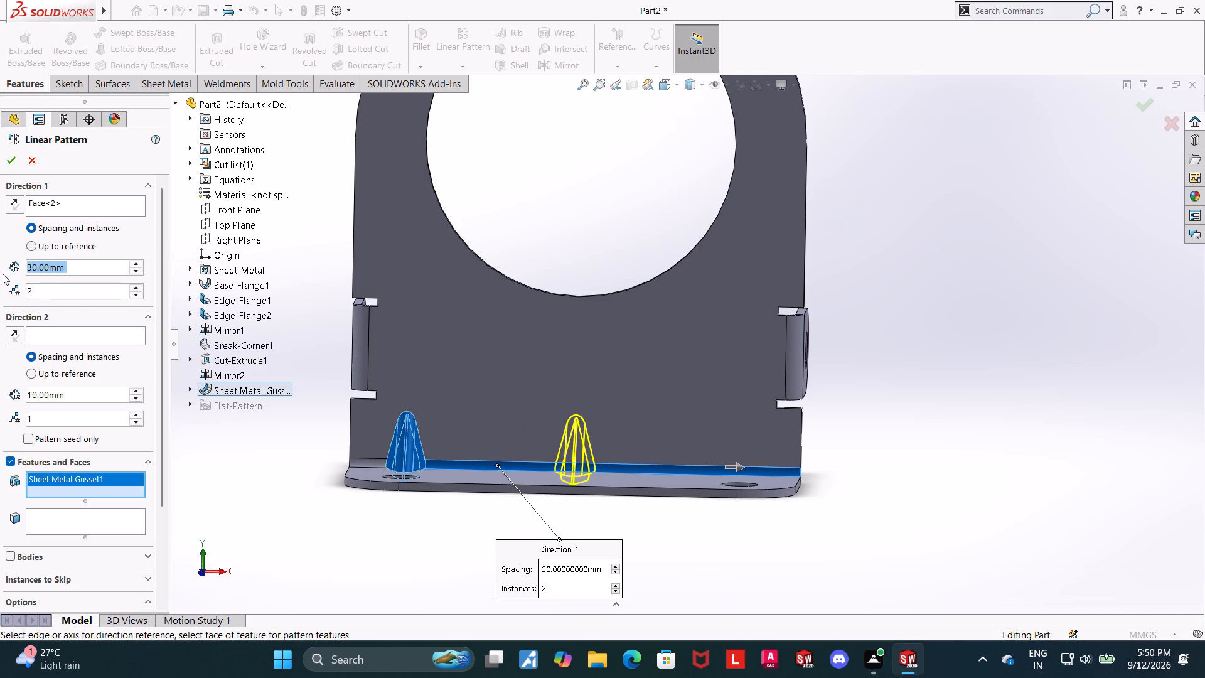
left_click_drag(58, 294, 15, 296)
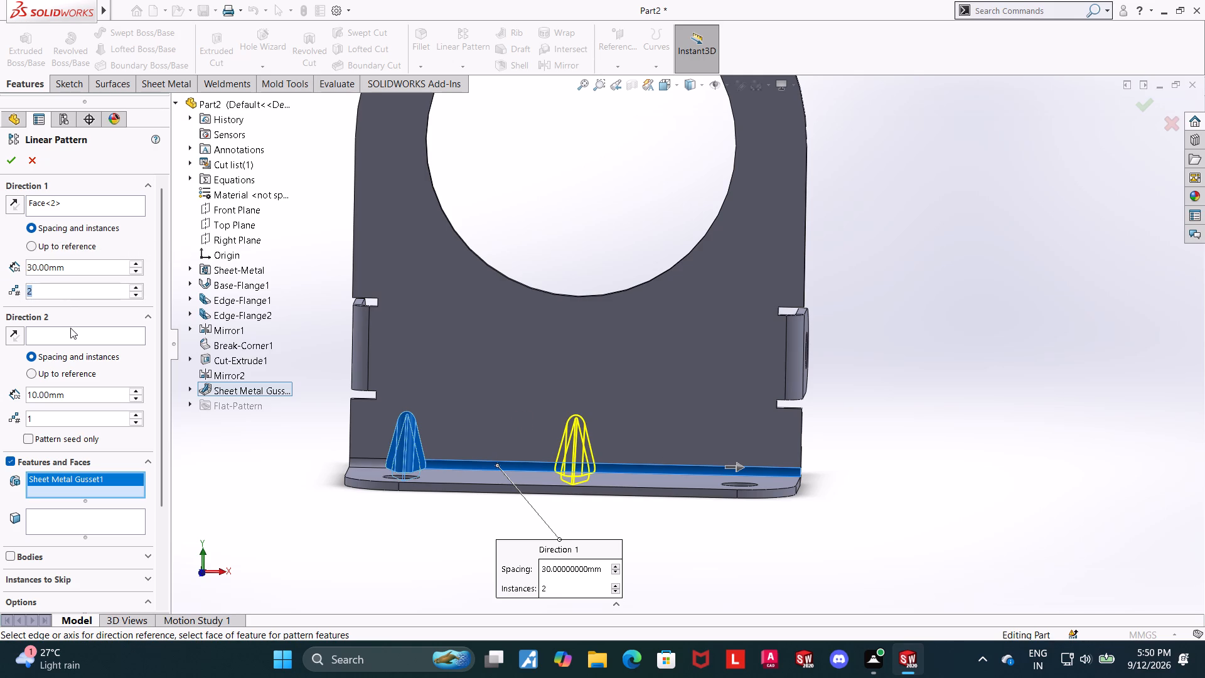
key("3")
key("Return")
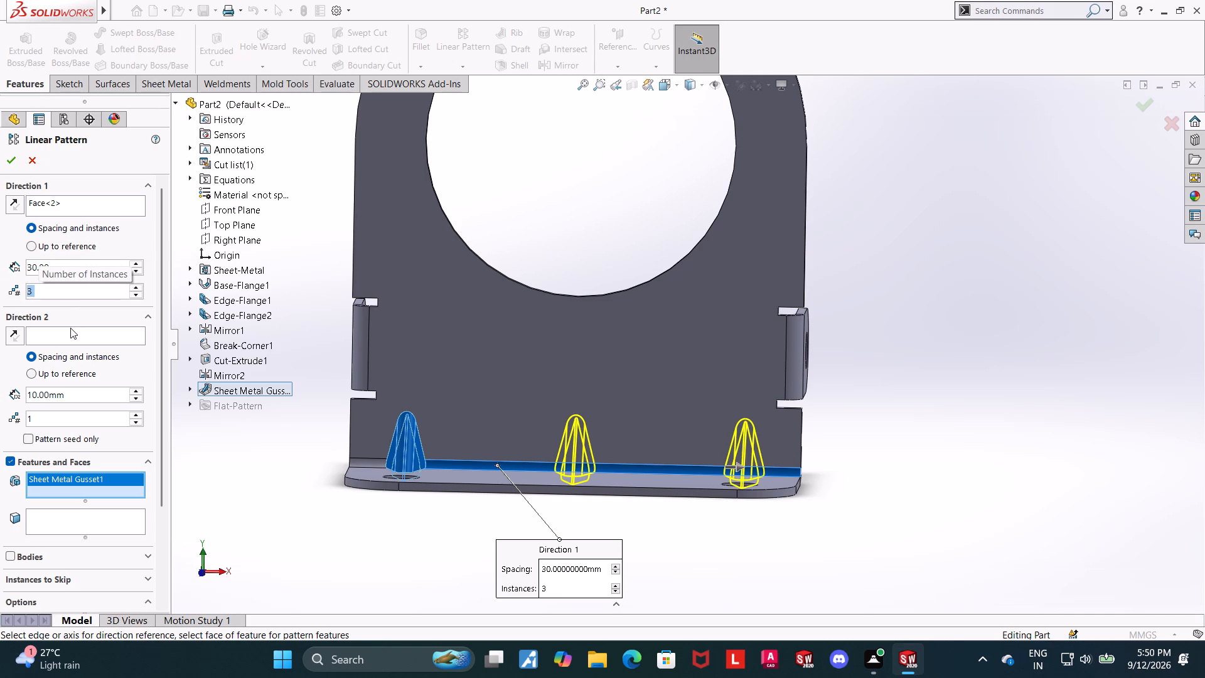
middle_click_drag(987, 370, 988, 466)
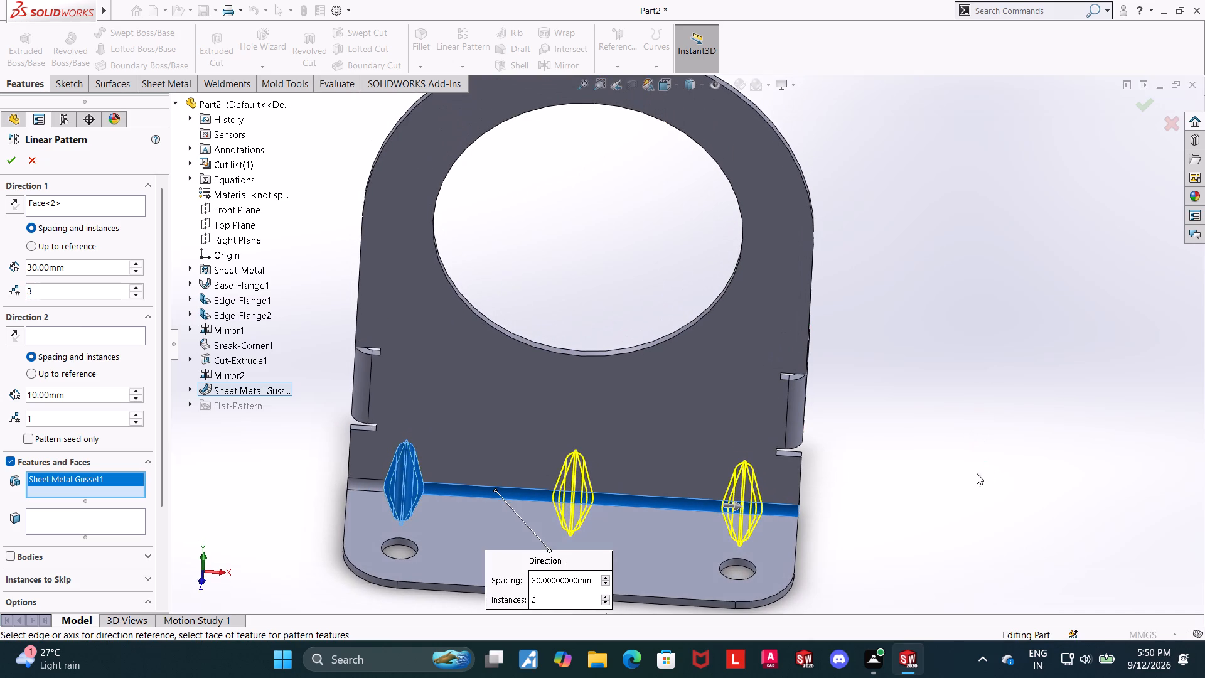
middle_click_drag(951, 474, 955, 489)
scroll(955, 489, "up", 1)
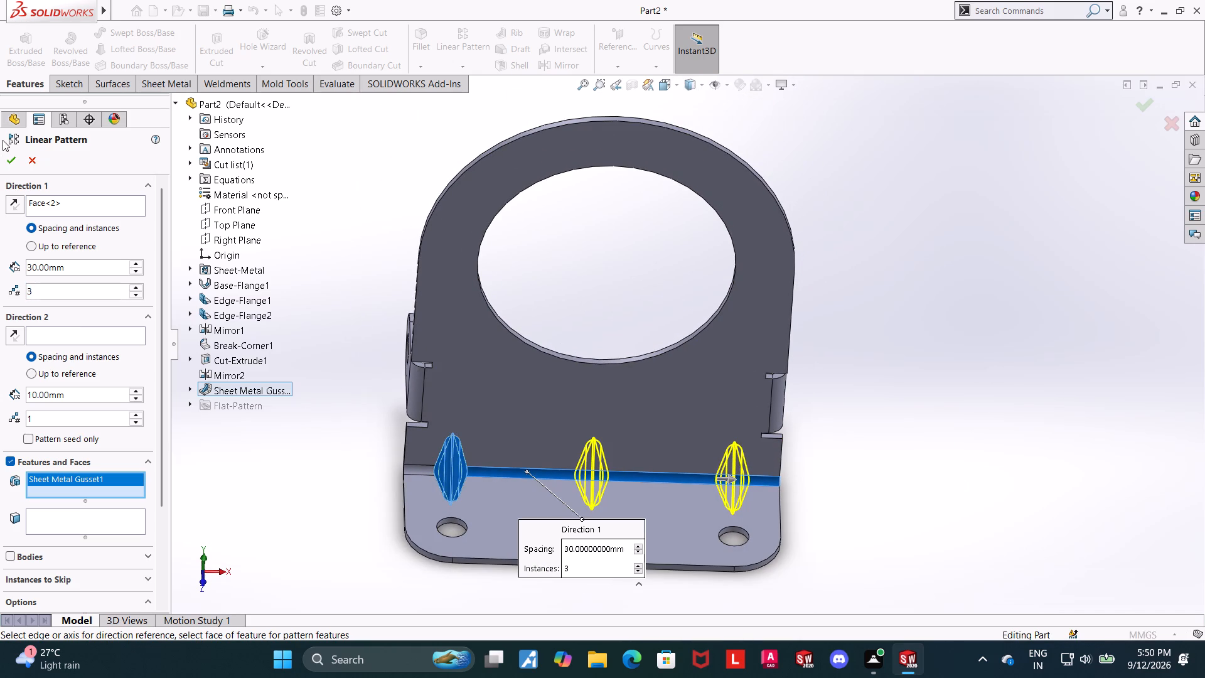
left_click(13, 164)
left_click(955, 462)
Inspect the patterned gussets along the bottom flange bend from several angles.
middle_click_drag(865, 505, 884, 429)
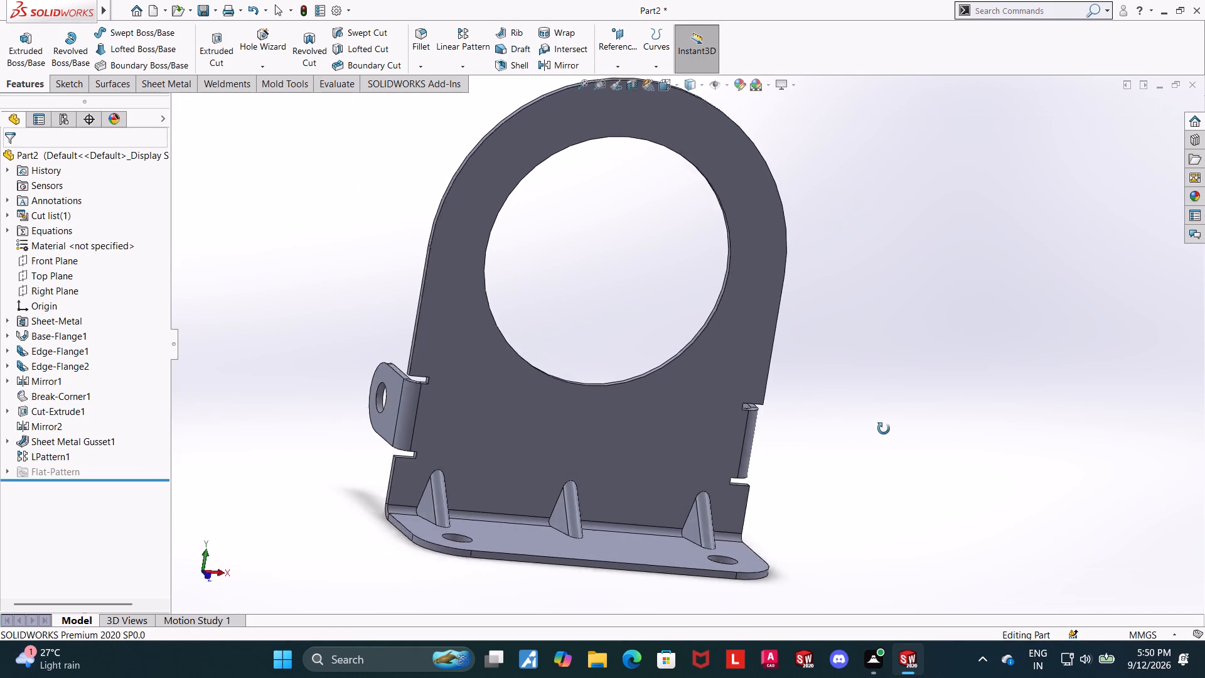
middle_click_drag(884, 429, 872, 440)
scroll(867, 440, "up", 3)
middle_click_drag(831, 475, 788, 466)
scroll(799, 468, "up", 1)
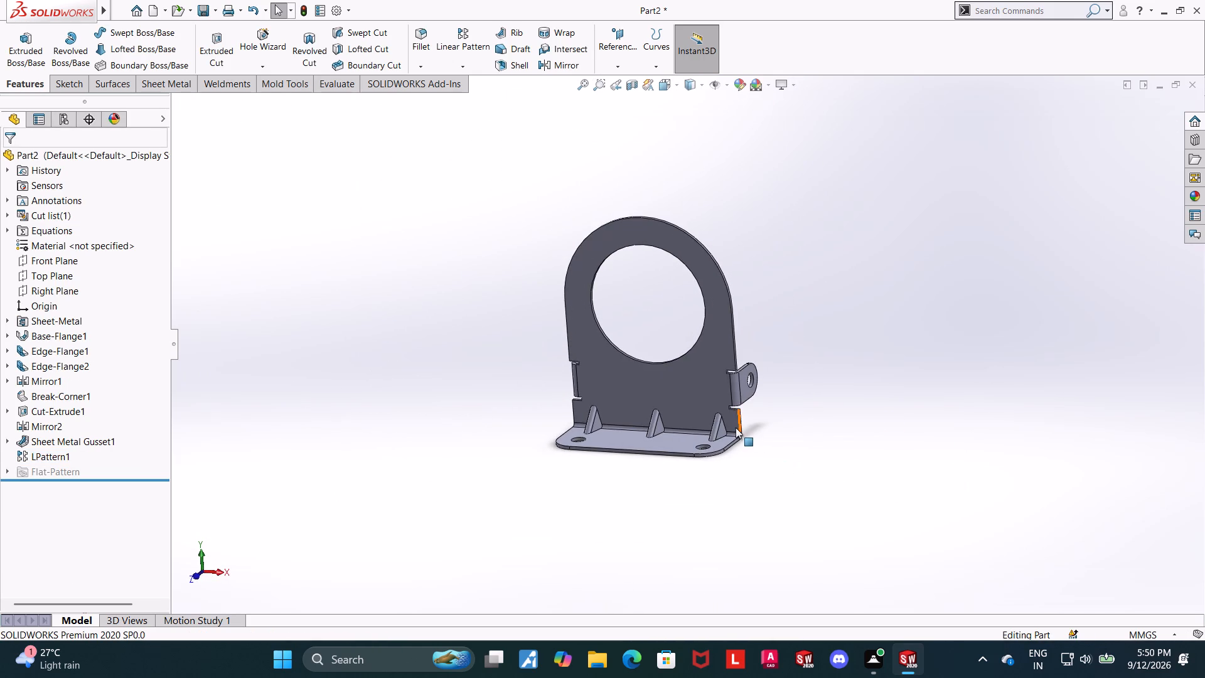
scroll(734, 428, "down", 3)
scroll(650, 395, "down", 5)
scroll(705, 411, "up", 2)
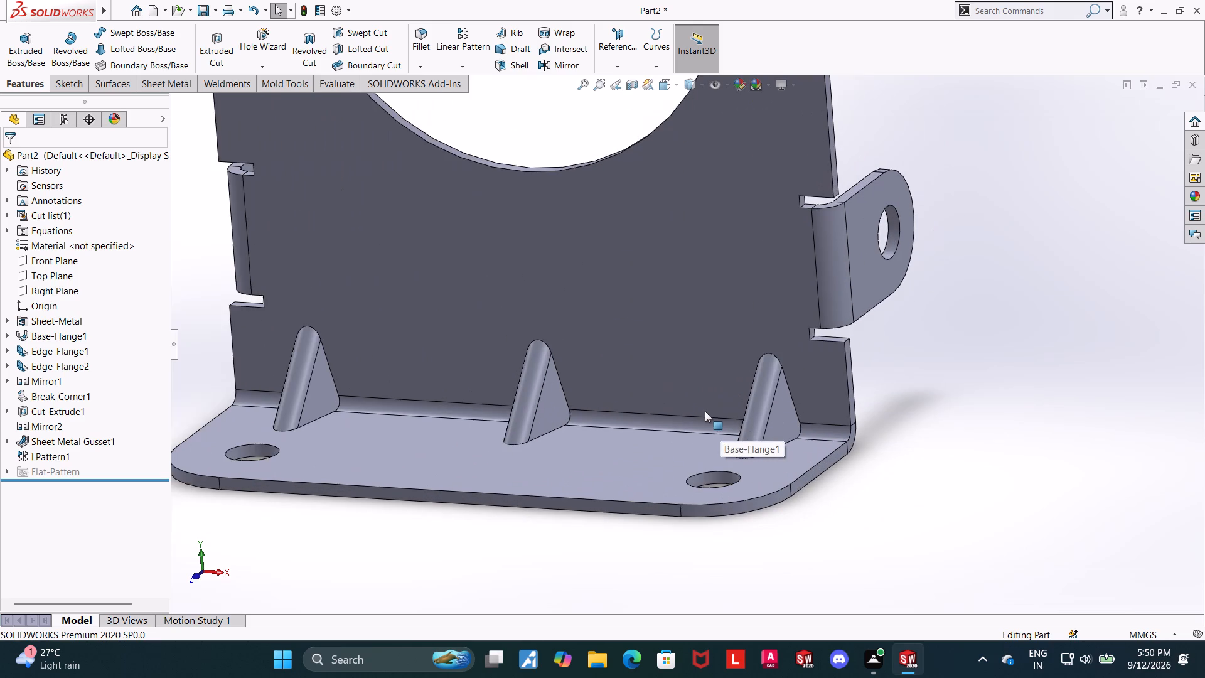
middle_click_drag(931, 374, 906, 358)
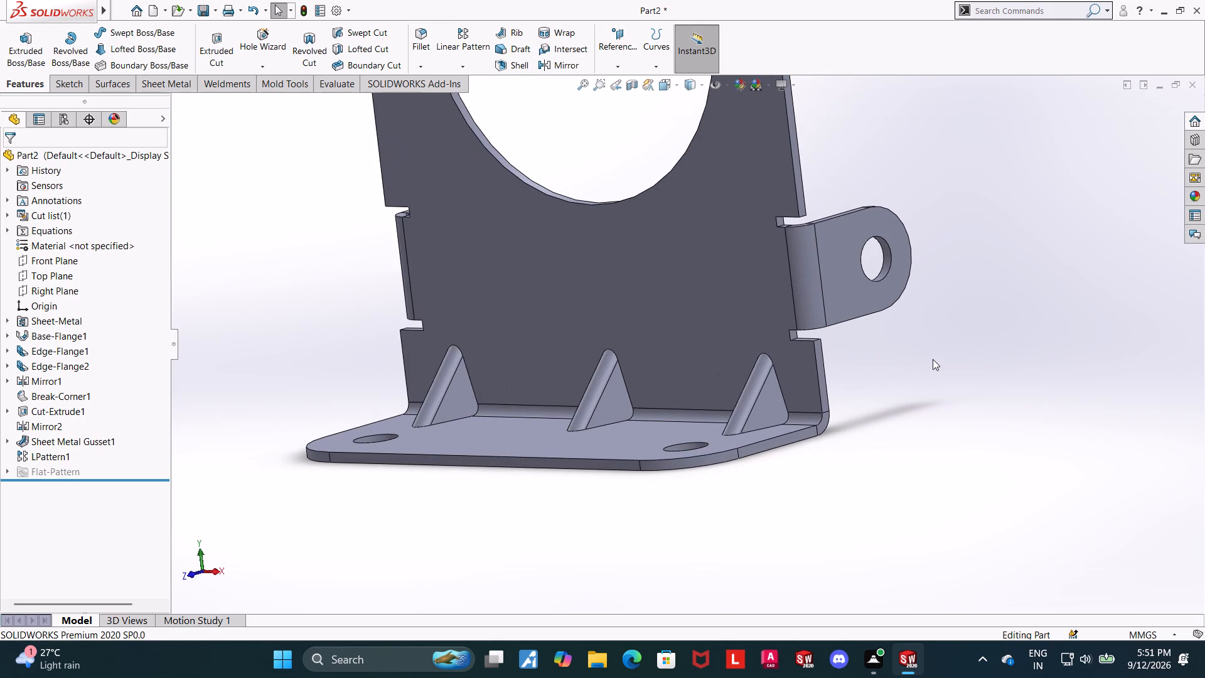
Review the position, profile and dimension settings of Sheet Metal Gusset1 without changing them.
left_click(47, 439)
left_click(56, 406)
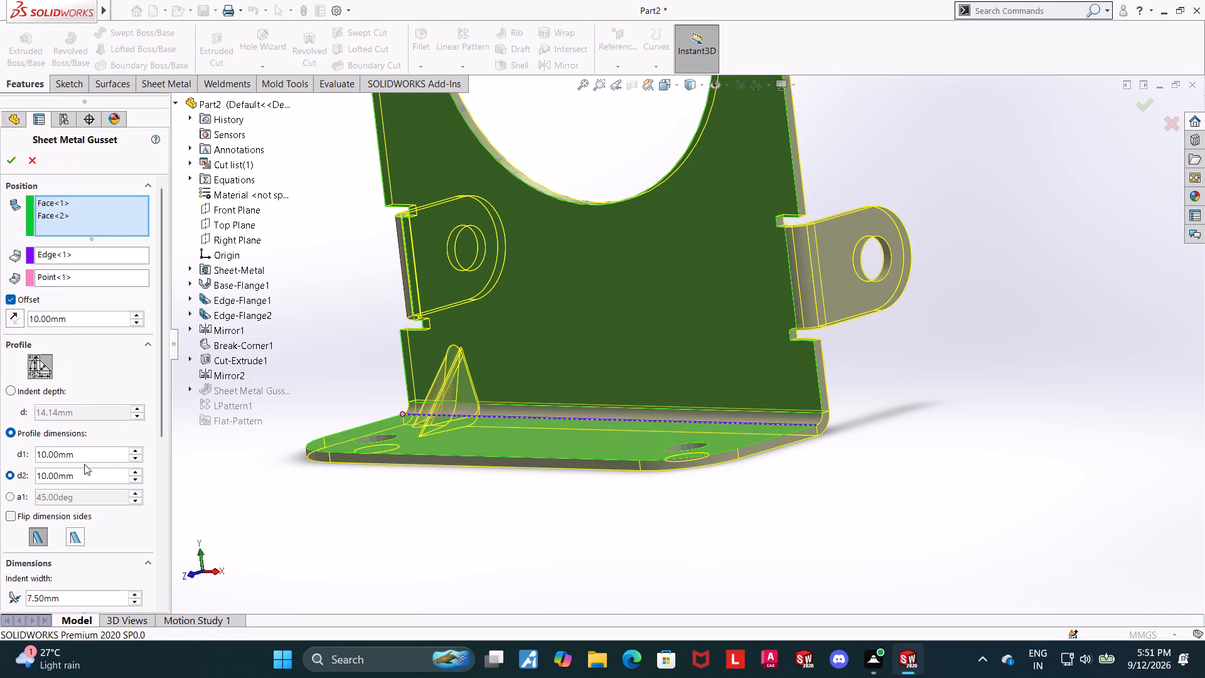
scroll(84, 464, "down", 3)
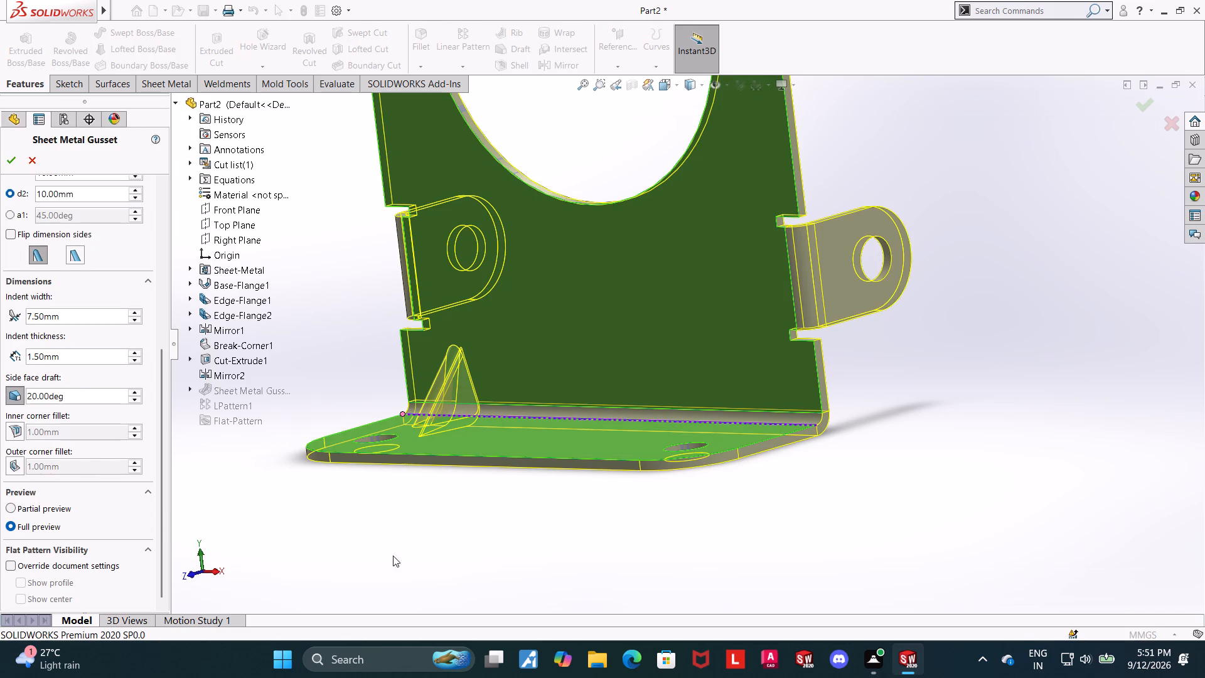
left_click(889, 500)
left_click(33, 155)
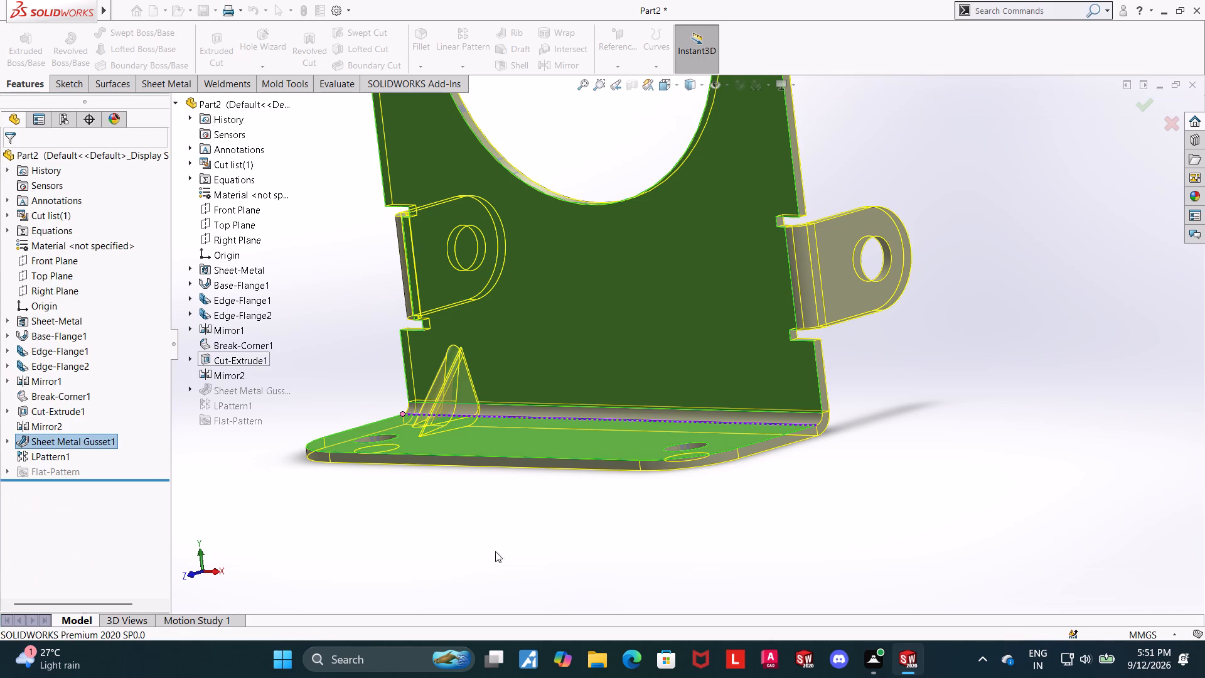
left_click(525, 523)
middle_click_drag(490, 515, 500, 525)
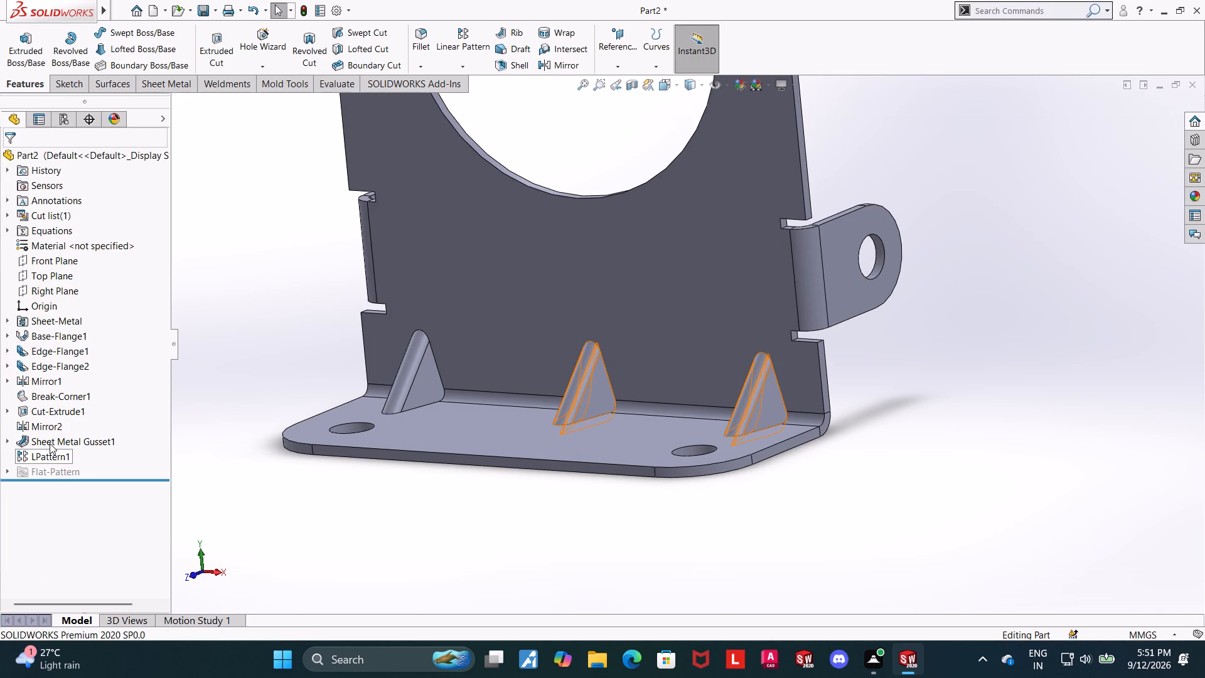
Reopen Sheet Metal Gusset1 and recheck its profile, indent, draft, corner fillet and flat pattern visibility settings.
left_click(43, 443)
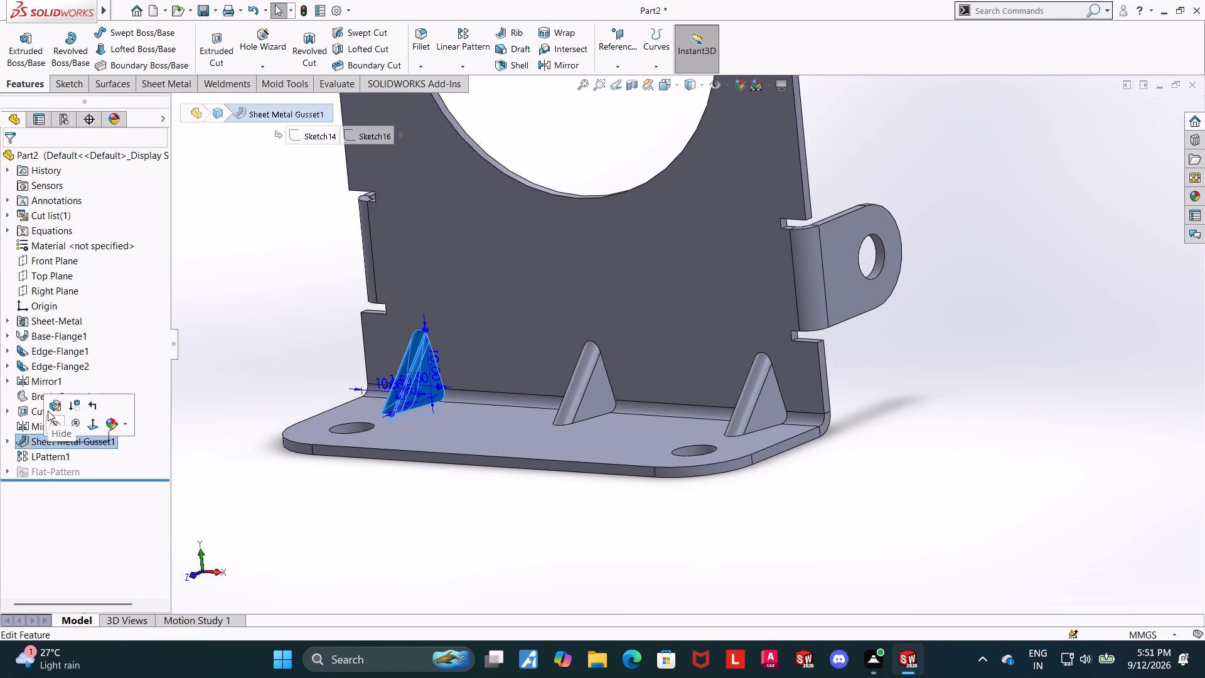
left_click(48, 411)
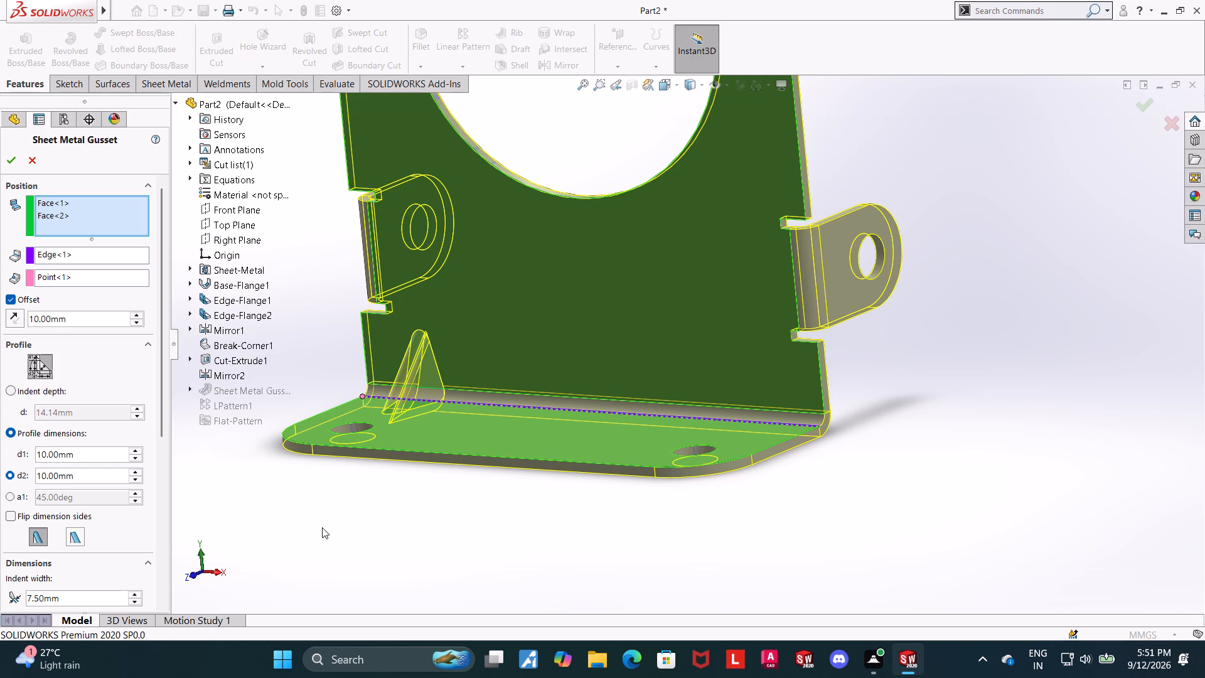
scroll(89, 374, "up", 1)
scroll(72, 384, "down", 2)
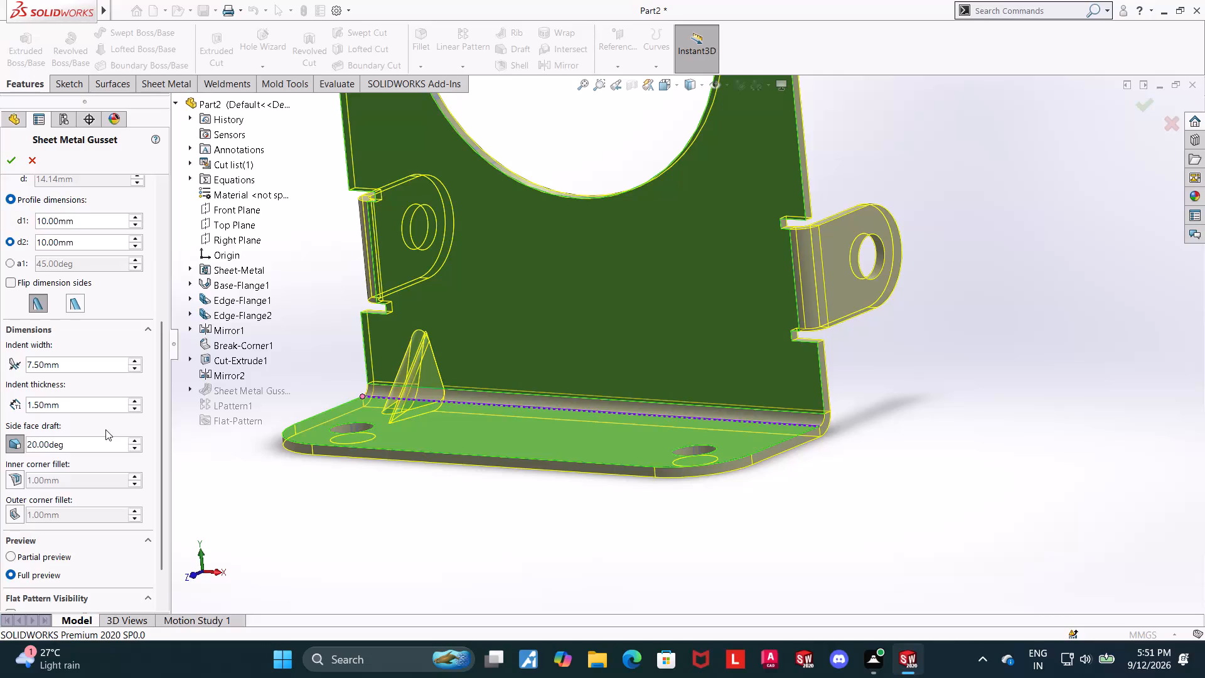
scroll(60, 471, "down", 1)
scroll(62, 531, "down", 1)
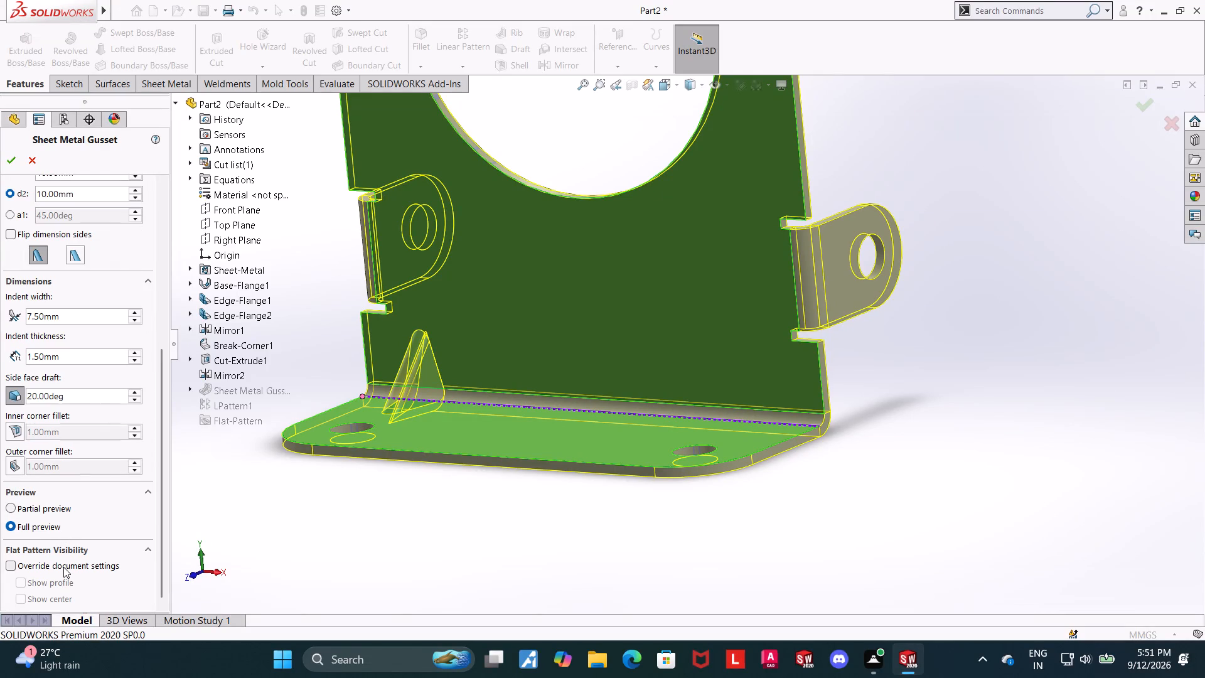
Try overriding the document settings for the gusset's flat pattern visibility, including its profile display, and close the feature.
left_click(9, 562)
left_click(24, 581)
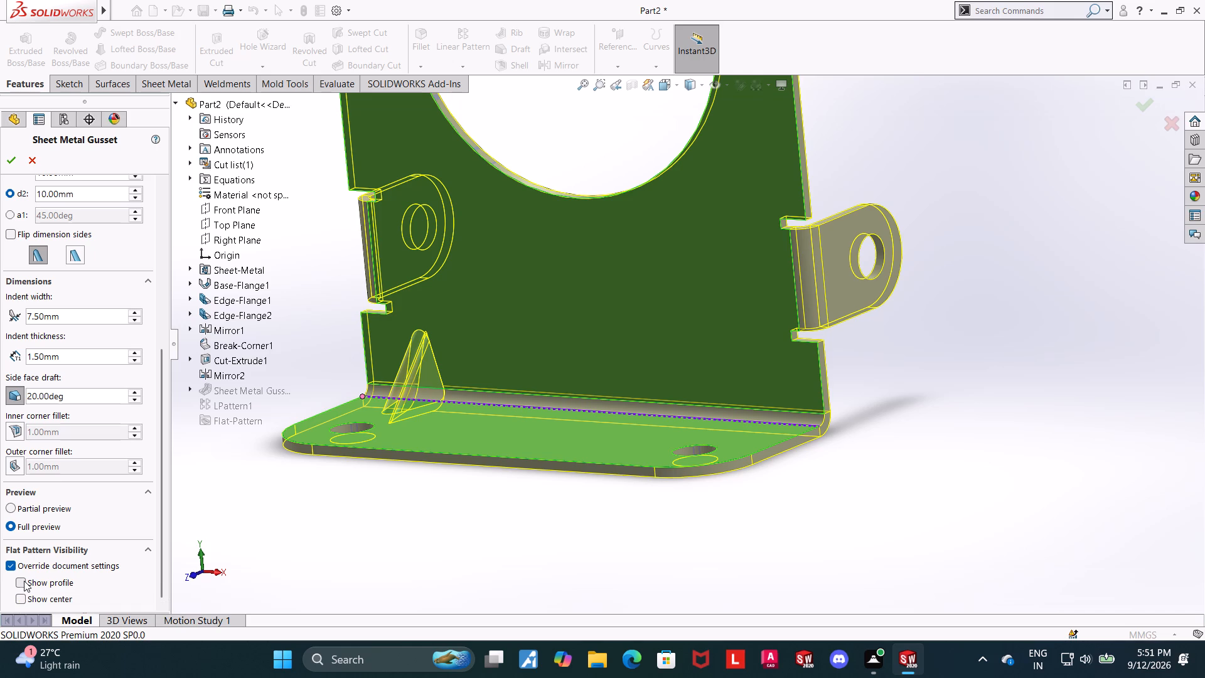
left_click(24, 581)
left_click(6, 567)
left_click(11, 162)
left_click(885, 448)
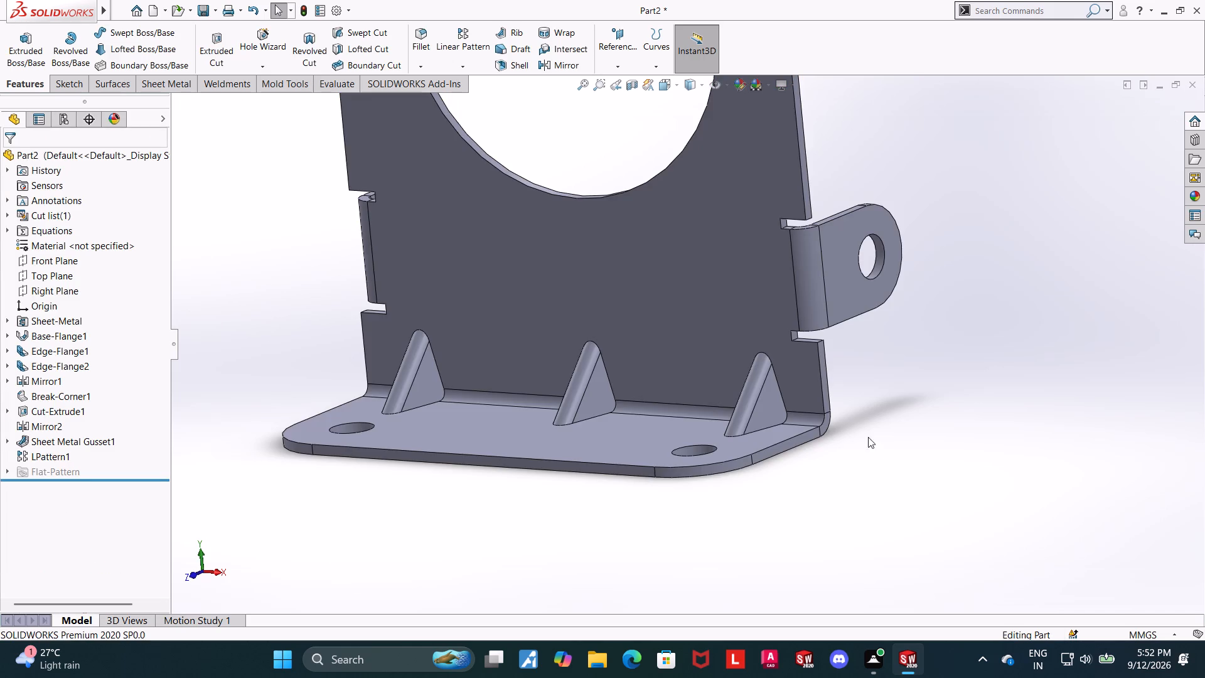
Open the newest bracket drawing screenshot from the Downloads folder and examine its gusset note and views.
middle_click_drag(815, 413, 752, 407)
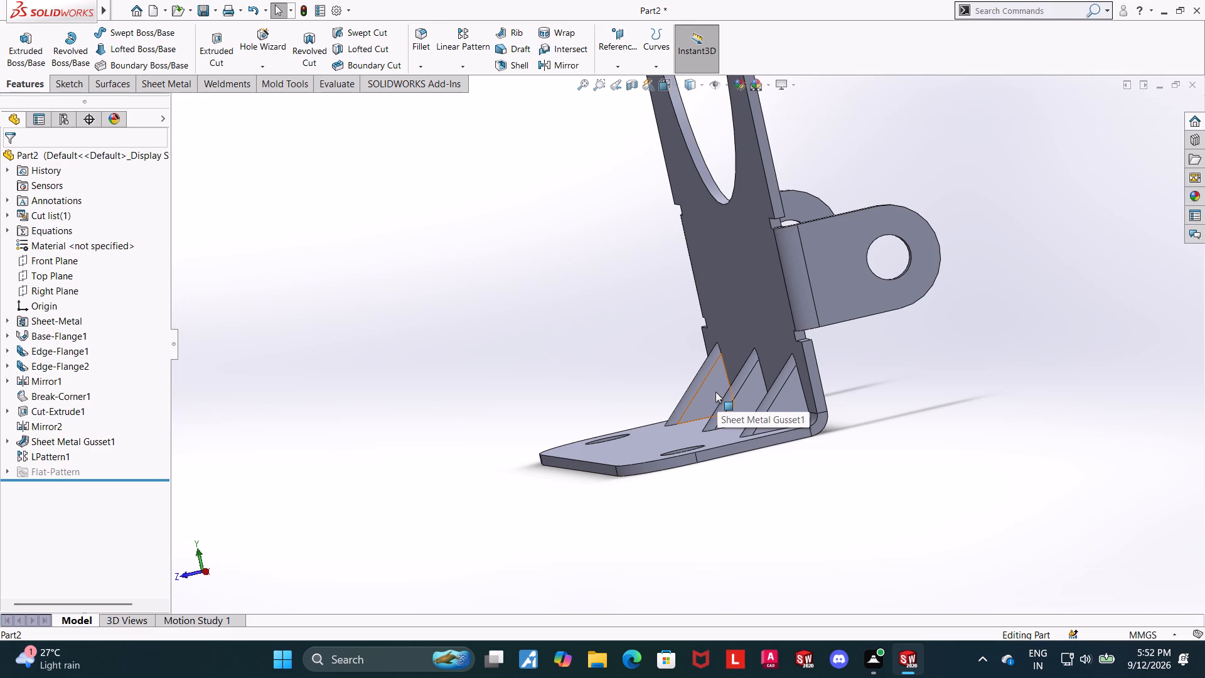
left_click(597, 662)
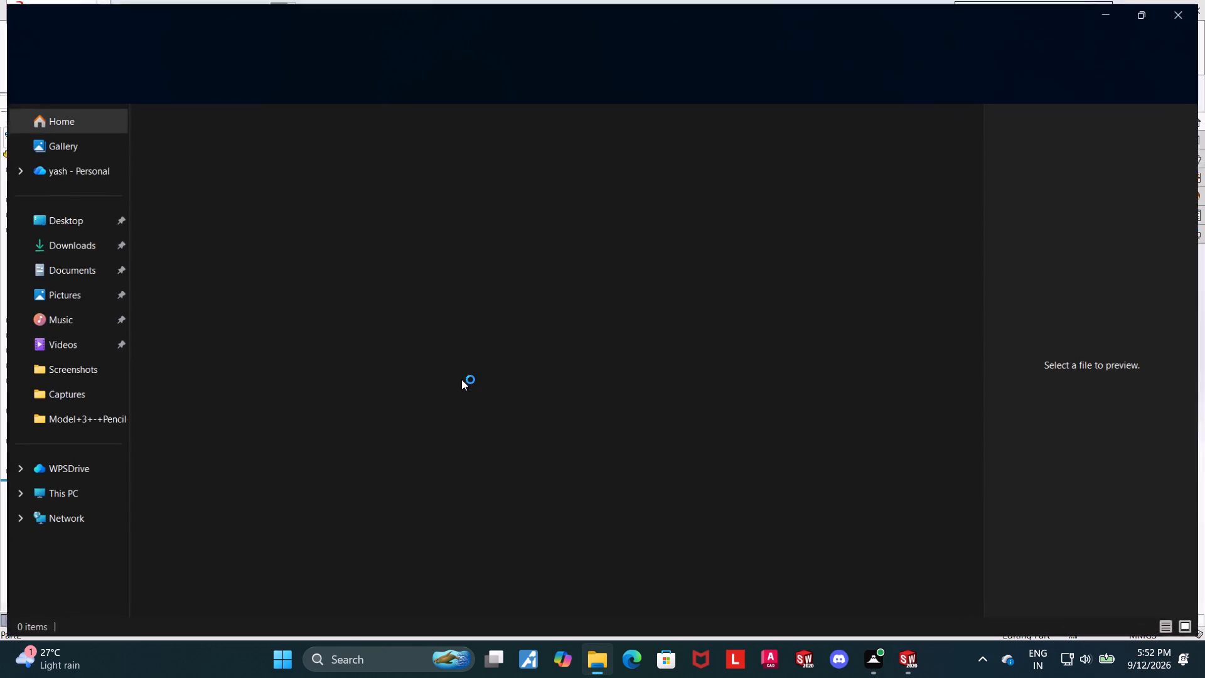
left_click(51, 246)
double_click(196, 186)
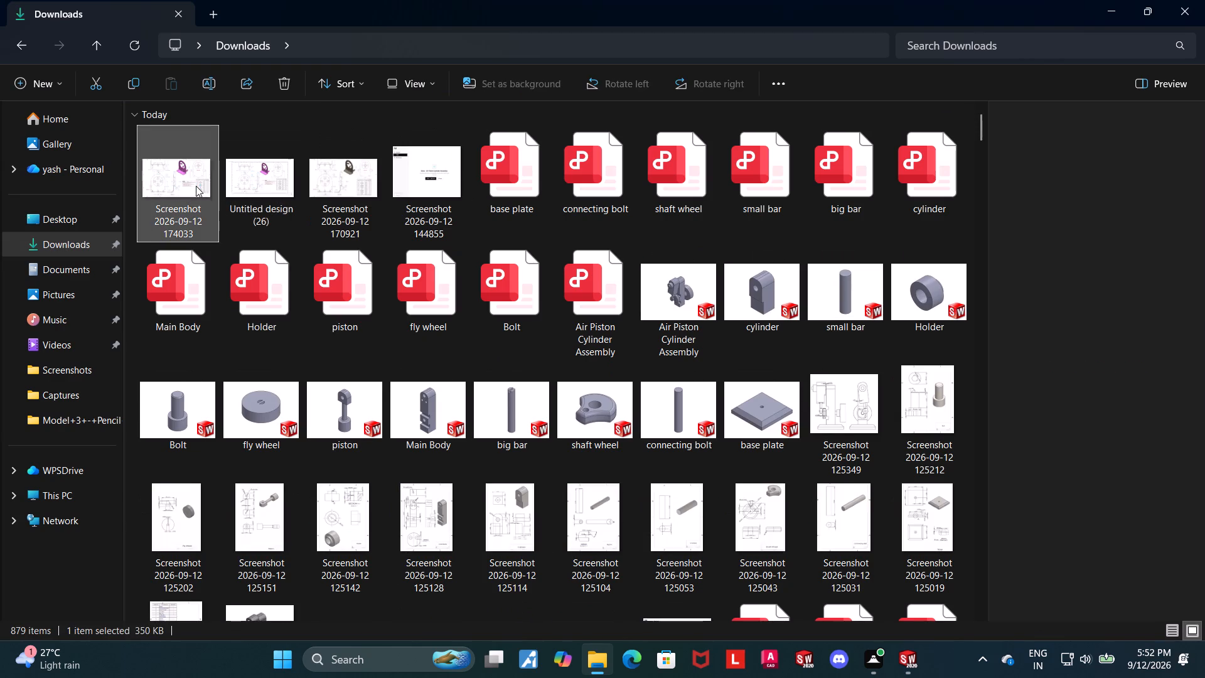
scroll(549, 248, "up", 2)
scroll(805, 353, "up", 2)
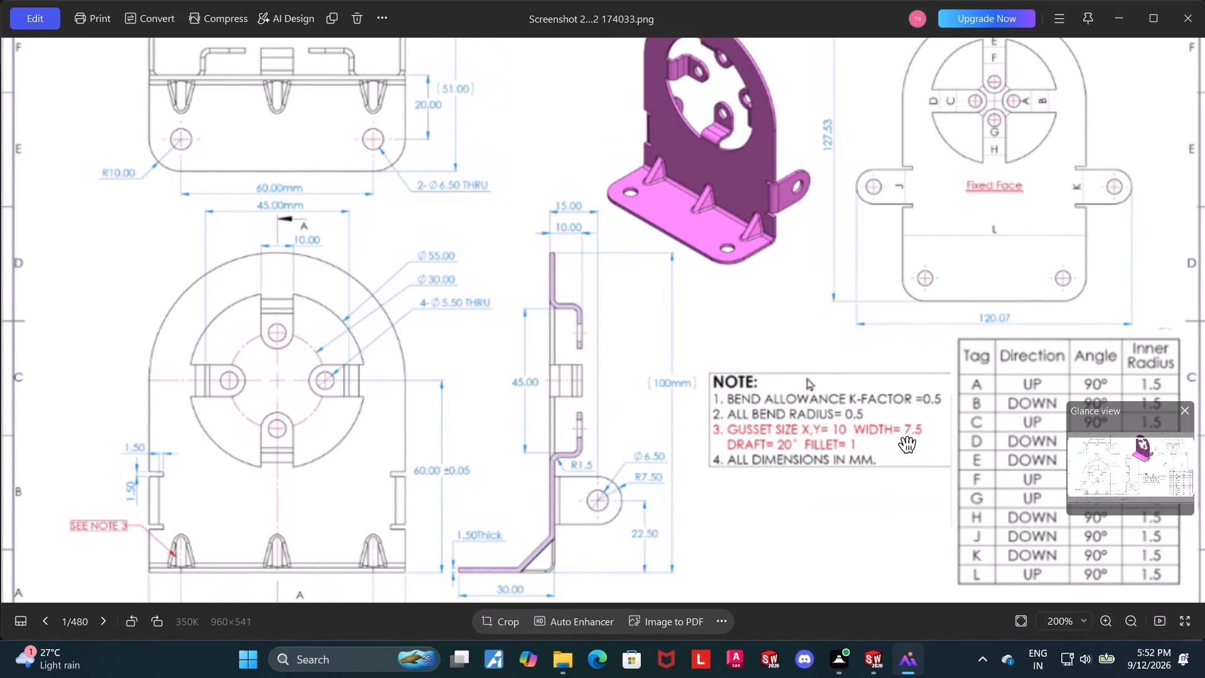
Reopen Sheet Metal Gusset1 and compare its profile, width, draft and fillet settings with the reference drawing's gusset note.
left_click(874, 654)
left_click(48, 441)
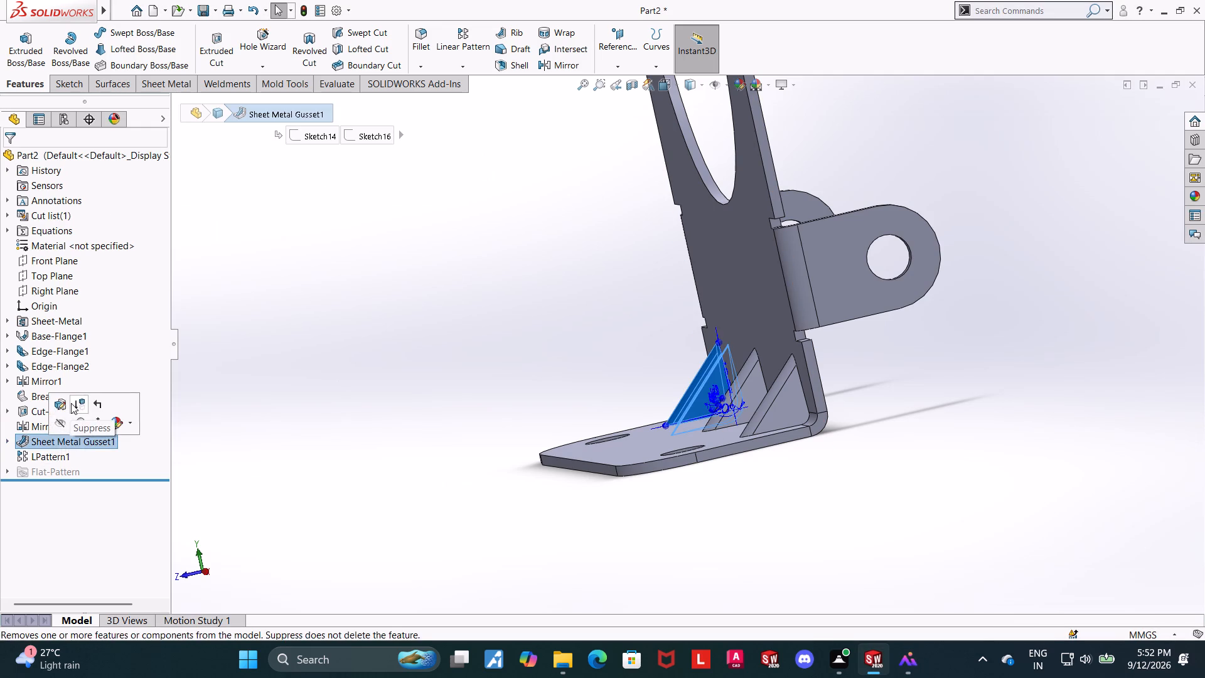
left_click(68, 403)
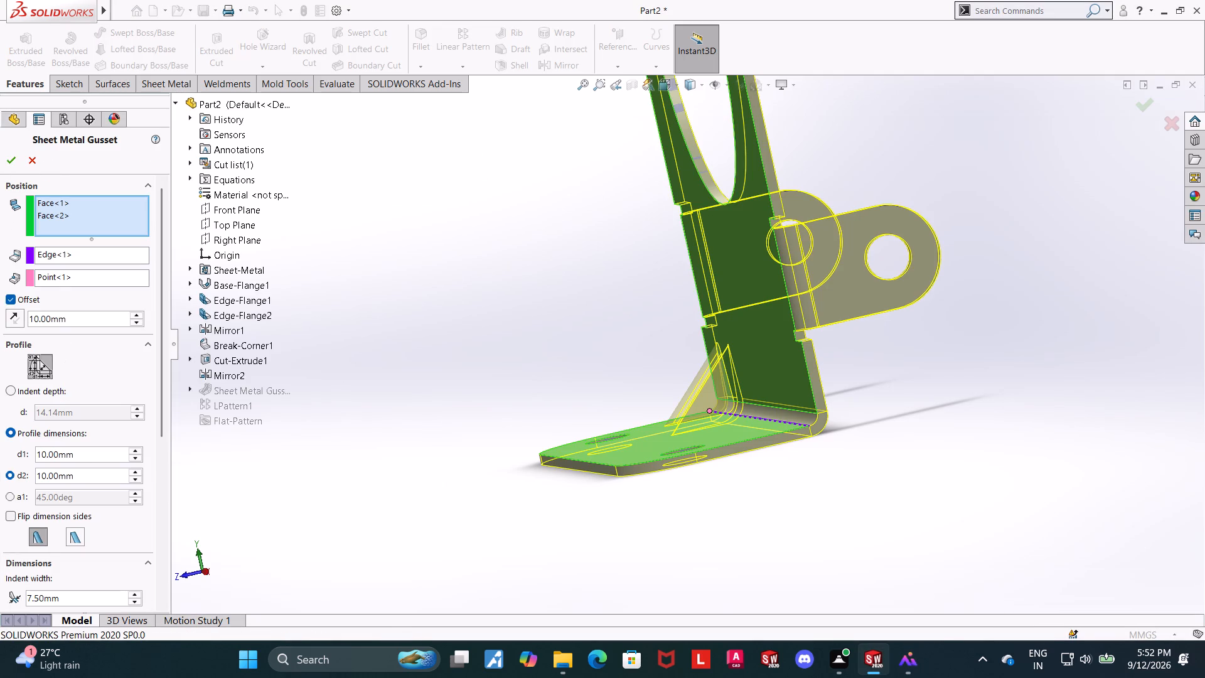
scroll(147, 524, "down", 1)
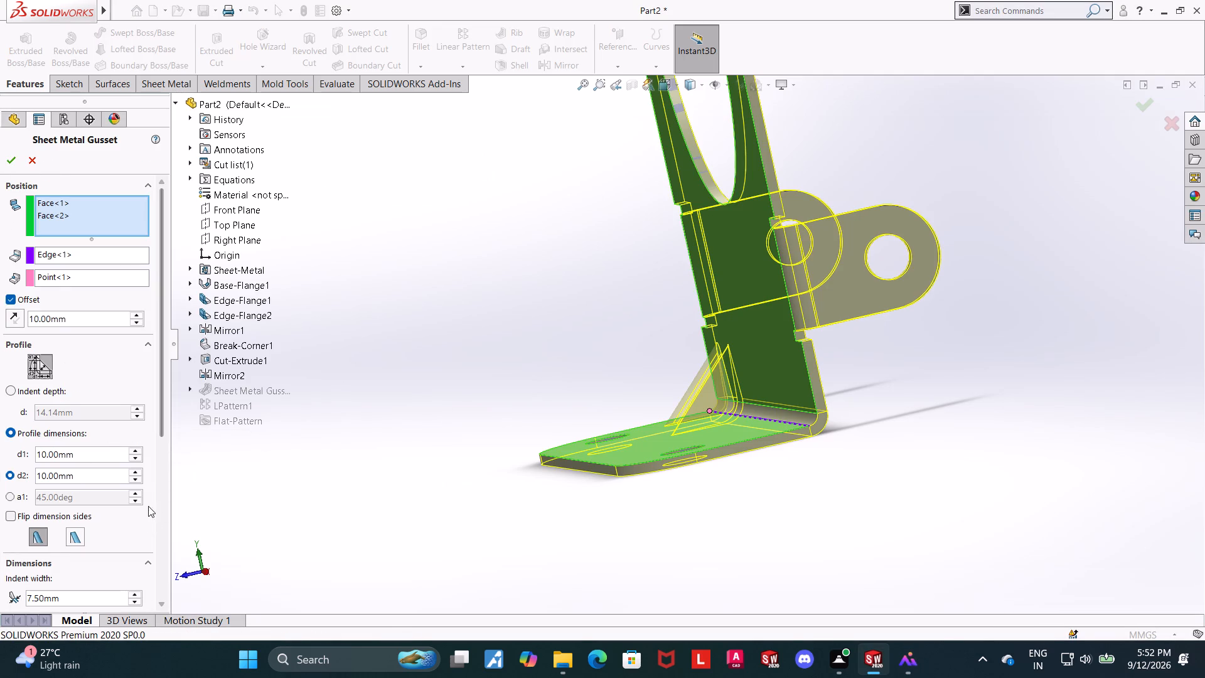
scroll(92, 256, "up", 1)
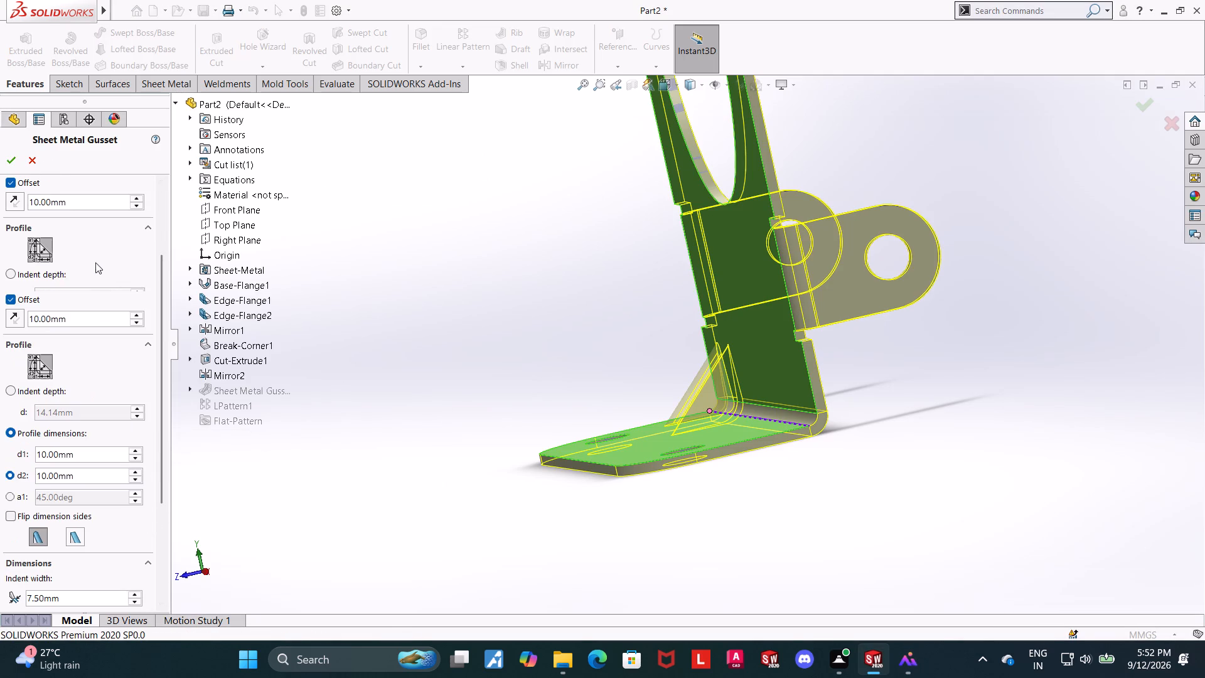
scroll(103, 386, "down", 2)
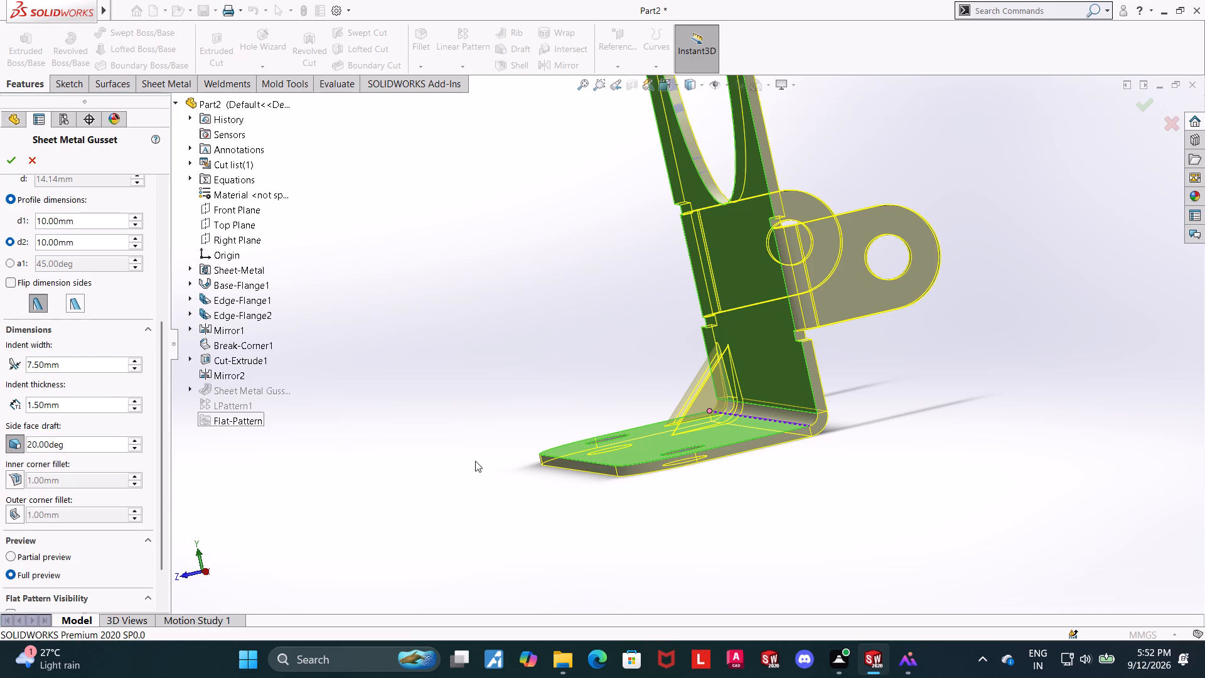
left_click(904, 659)
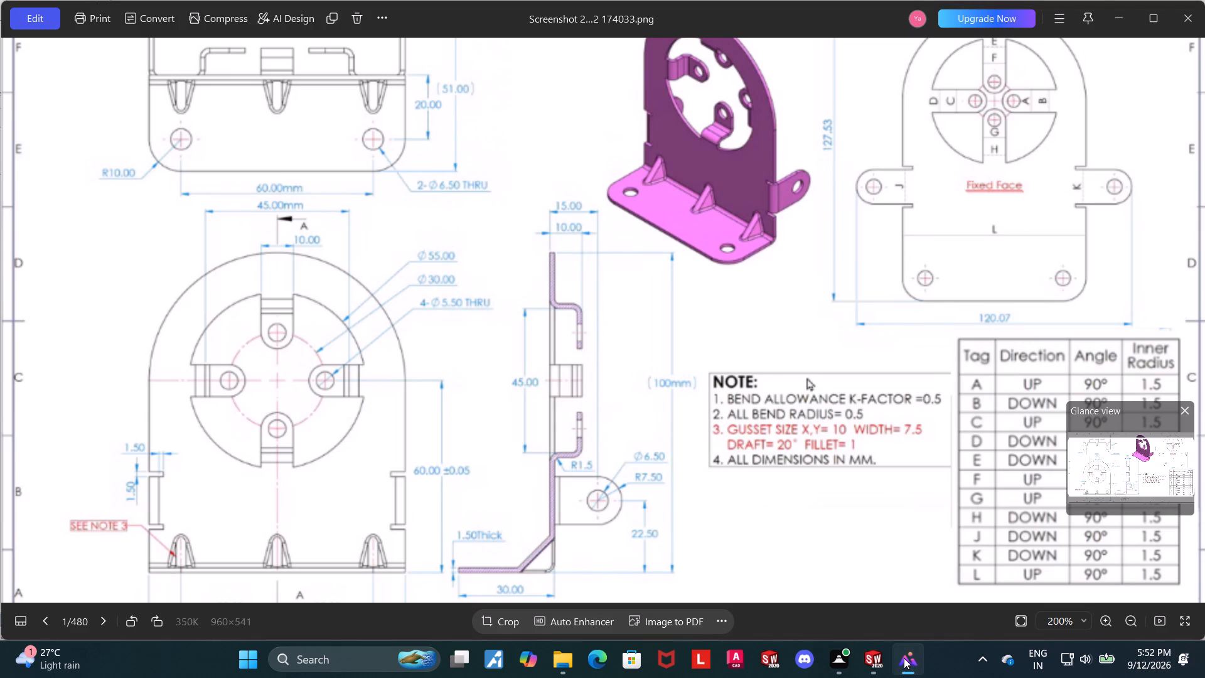
left_click(904, 657)
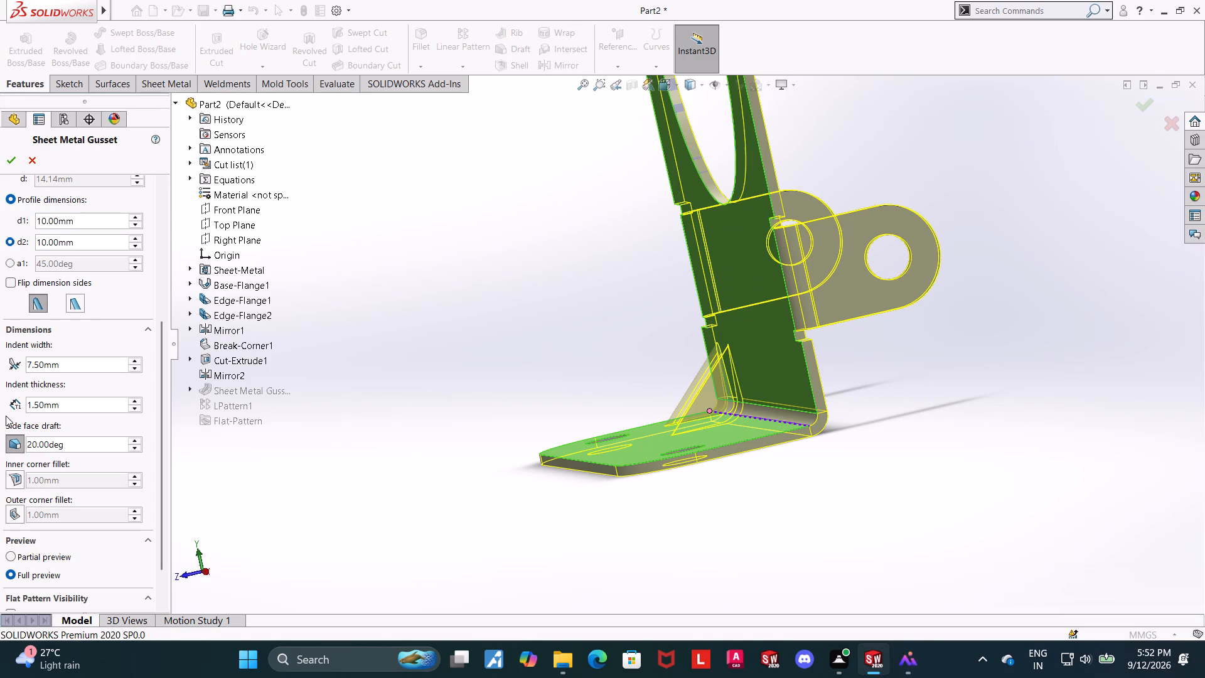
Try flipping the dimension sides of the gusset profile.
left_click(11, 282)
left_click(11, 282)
Enable 1 mm inner and outer corner fillets on Sheet Metal Gusset1, matching the reference drawing's note, and accept the feature.
scroll(89, 527, "down", 2)
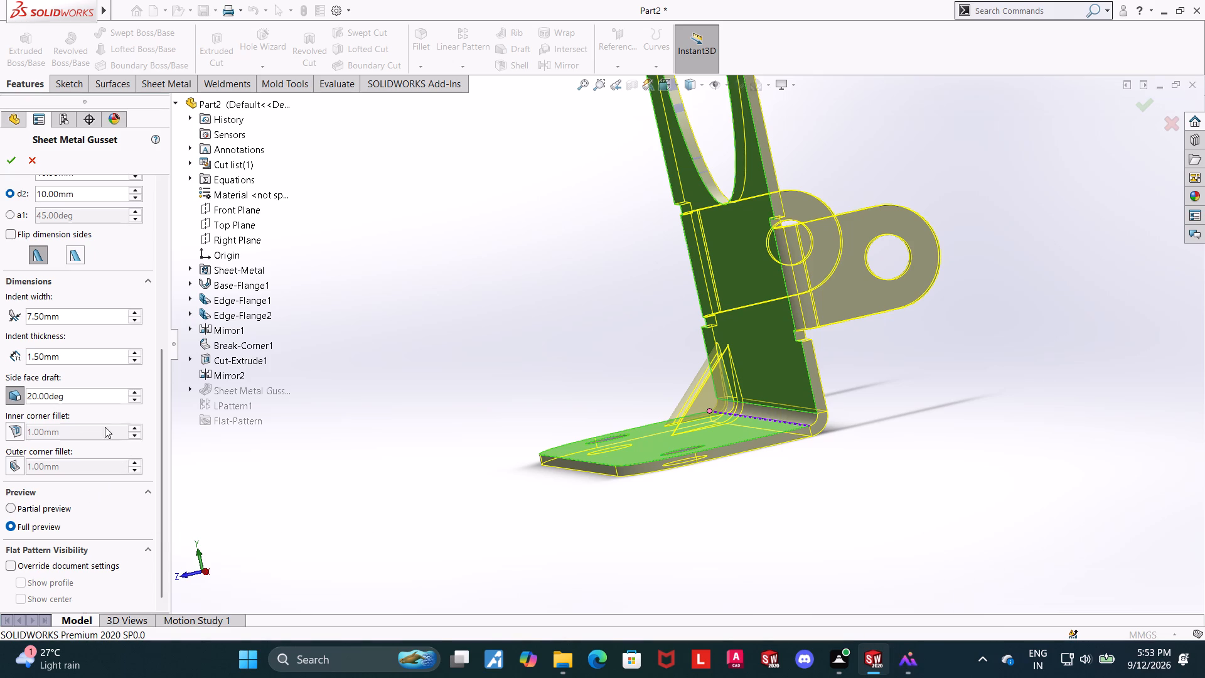
left_click(915, 664)
left_click(1196, 9)
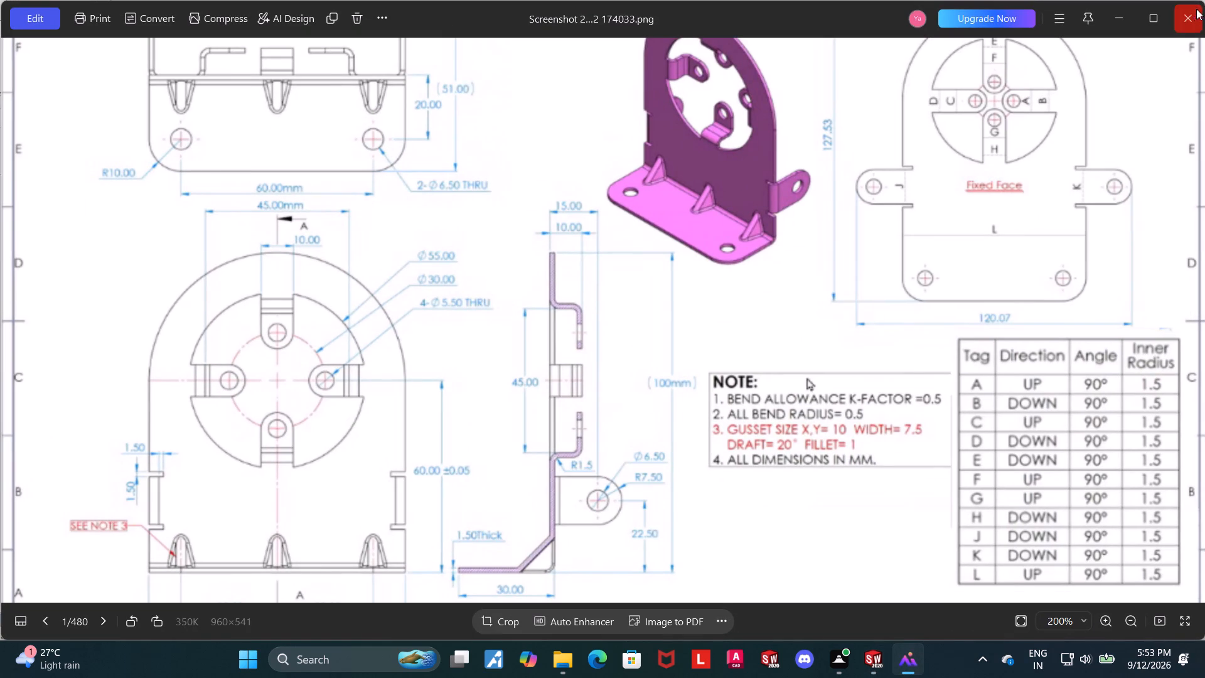
left_click(14, 431)
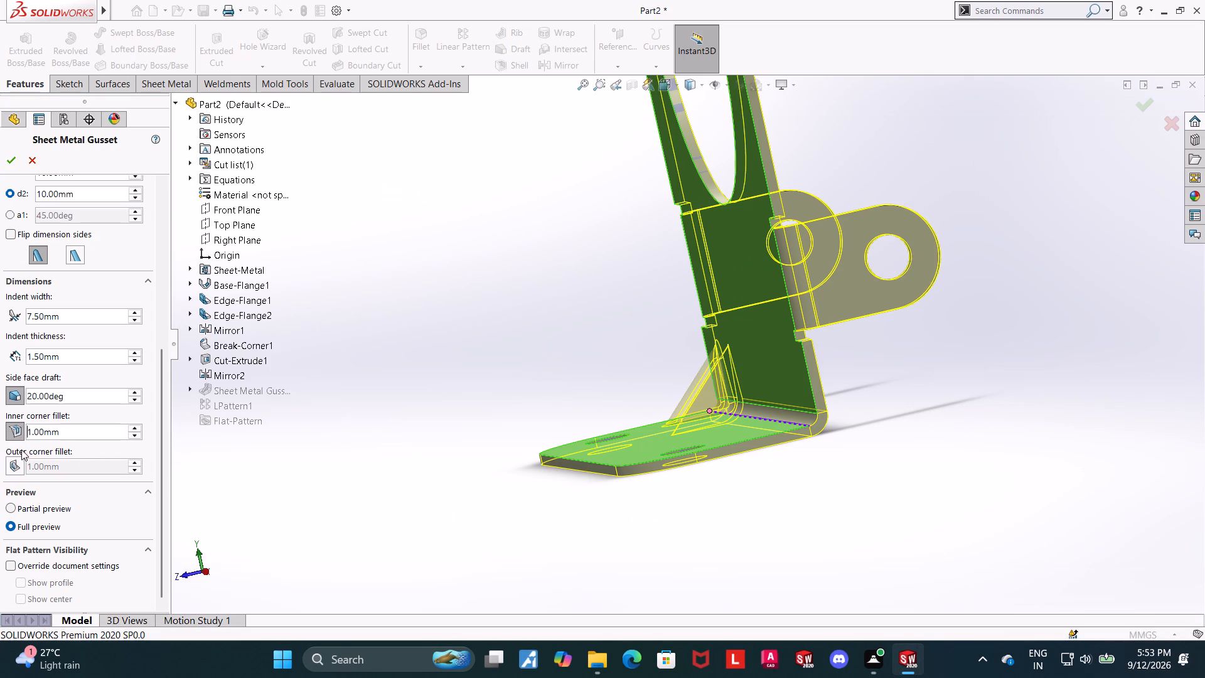
left_click(11, 464)
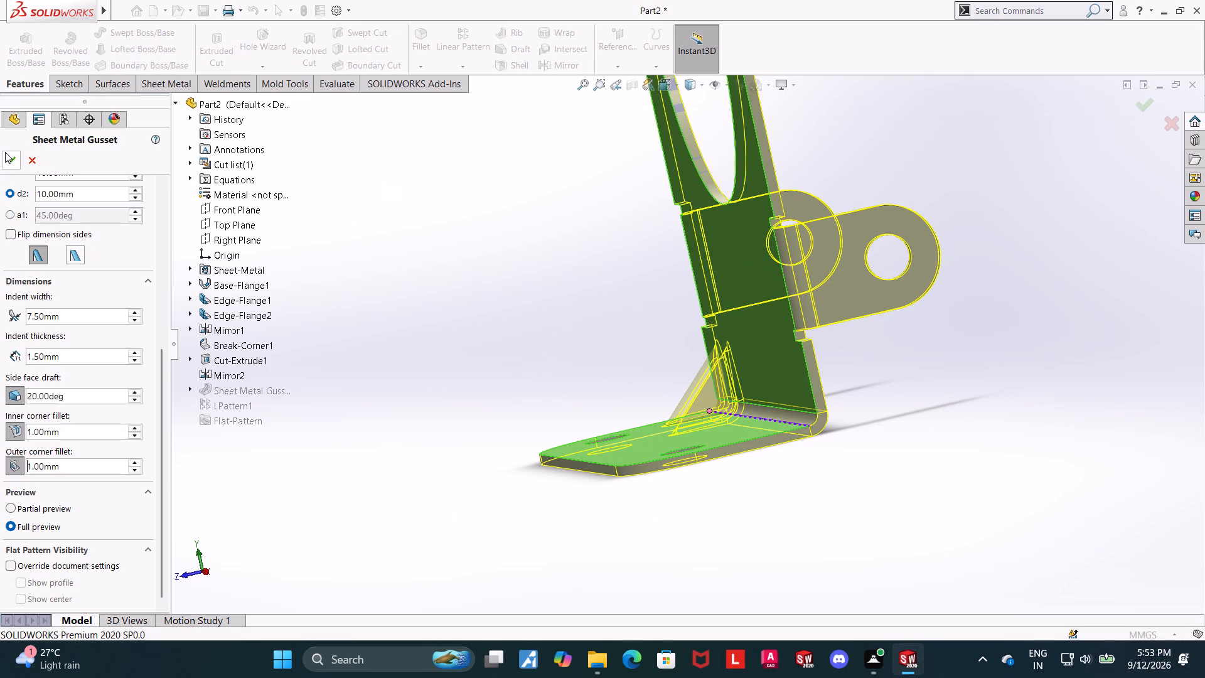
left_click(8, 152)
Examine the three filleted gussets from the front, side and back, along with the bottom flange bend and the whole bracket.
left_click(431, 311)
middle_click_drag(430, 312, 466, 326)
middle_click_drag(486, 392, 517, 401)
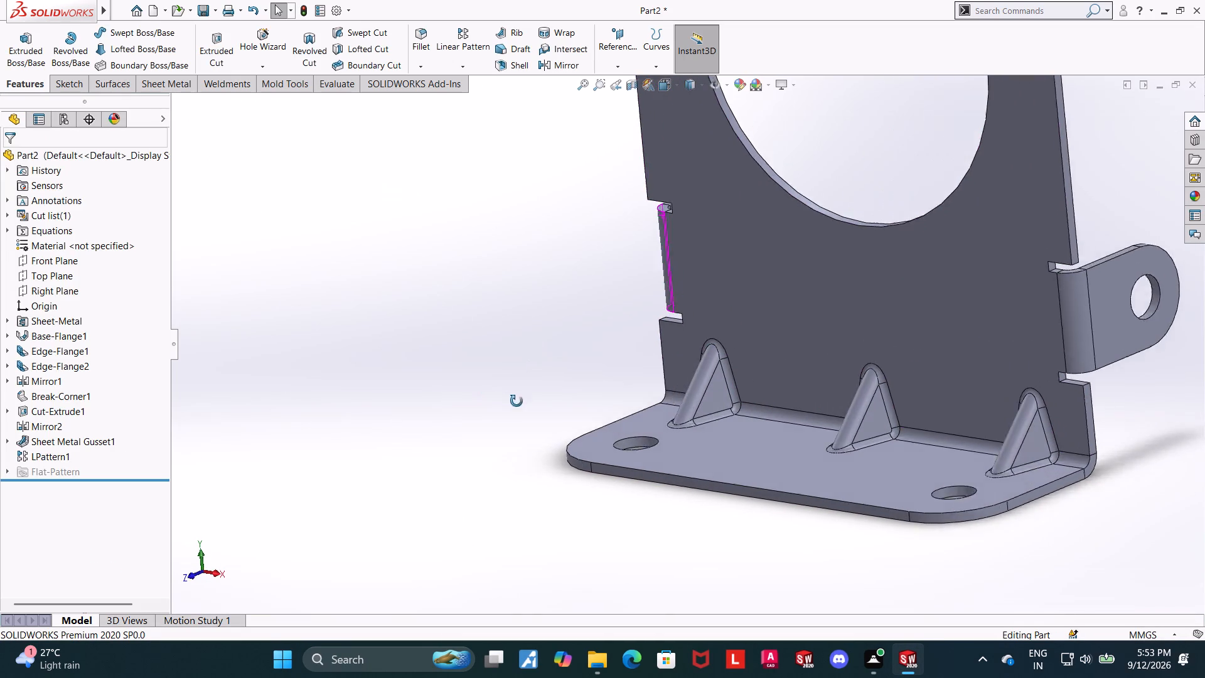
middle_click_drag(517, 401, 524, 402)
scroll(724, 383, "down", 5)
middle_click_drag(353, 380, 417, 423)
middle_click_drag(329, 390, 609, 467)
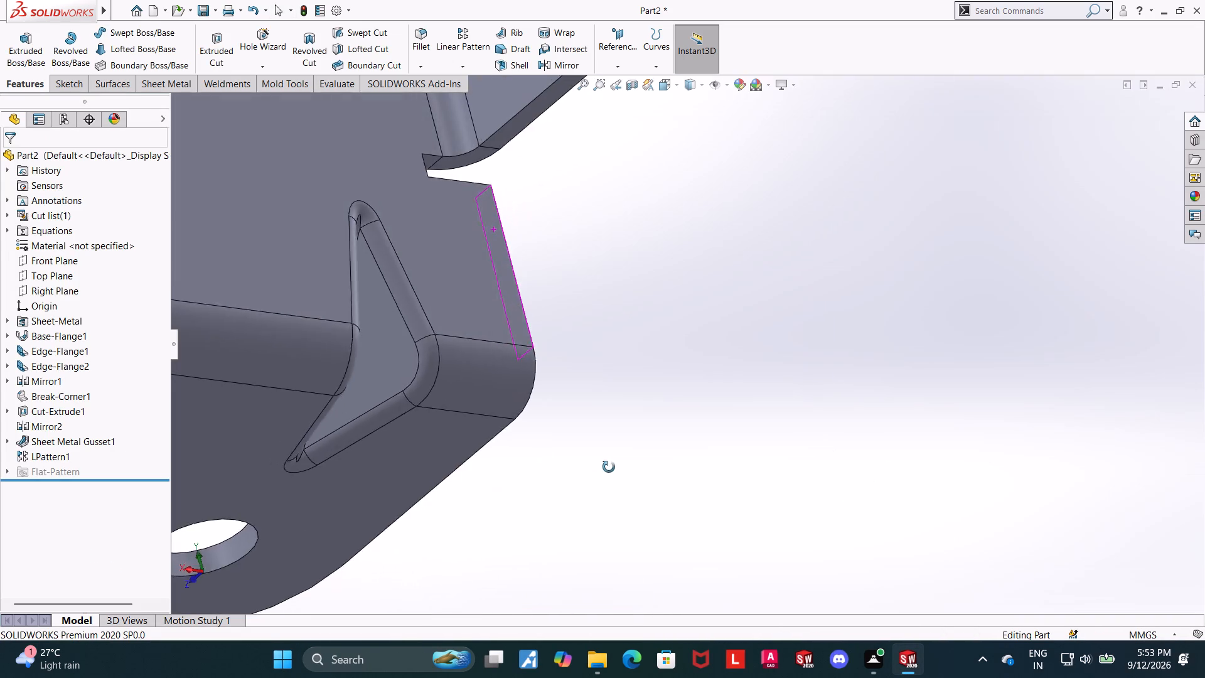
middle_click_drag(609, 467, 587, 470)
scroll(582, 470, "up", 4)
middle_click_drag(665, 356, 441, 353)
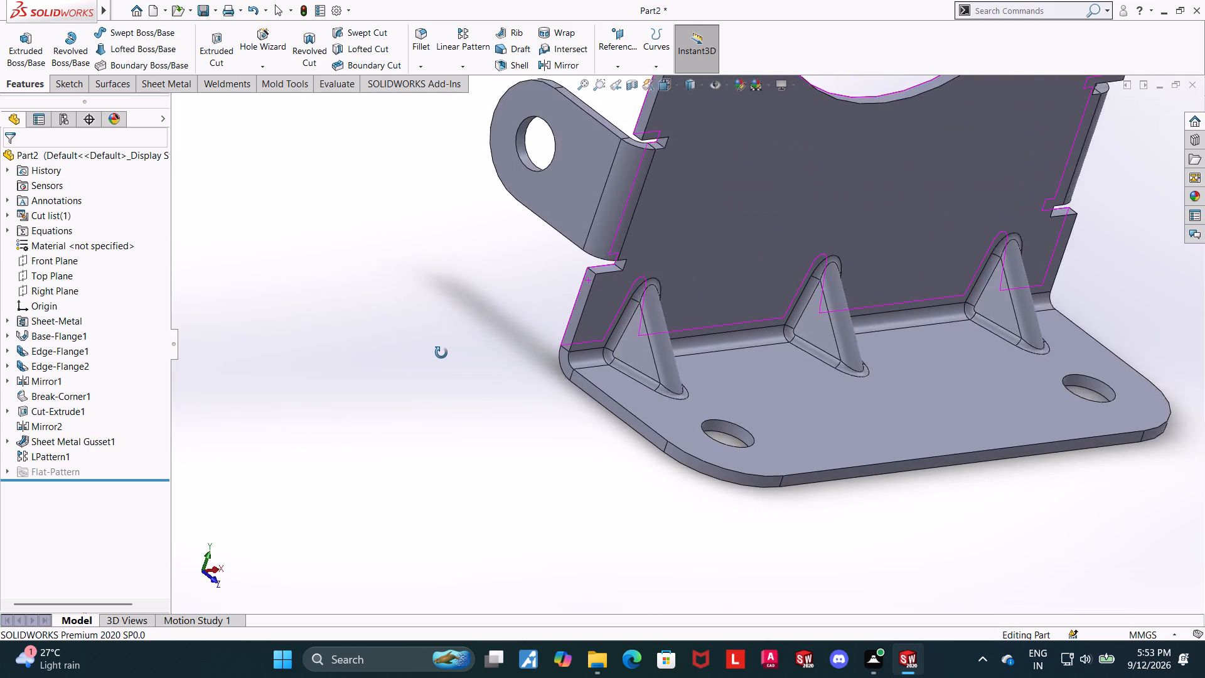
middle_click_drag(441, 353, 437, 351)
scroll(439, 345, "up", 1)
scroll(1131, 284, "down", 2)
middle_click_drag(1111, 299, 1023, 309)
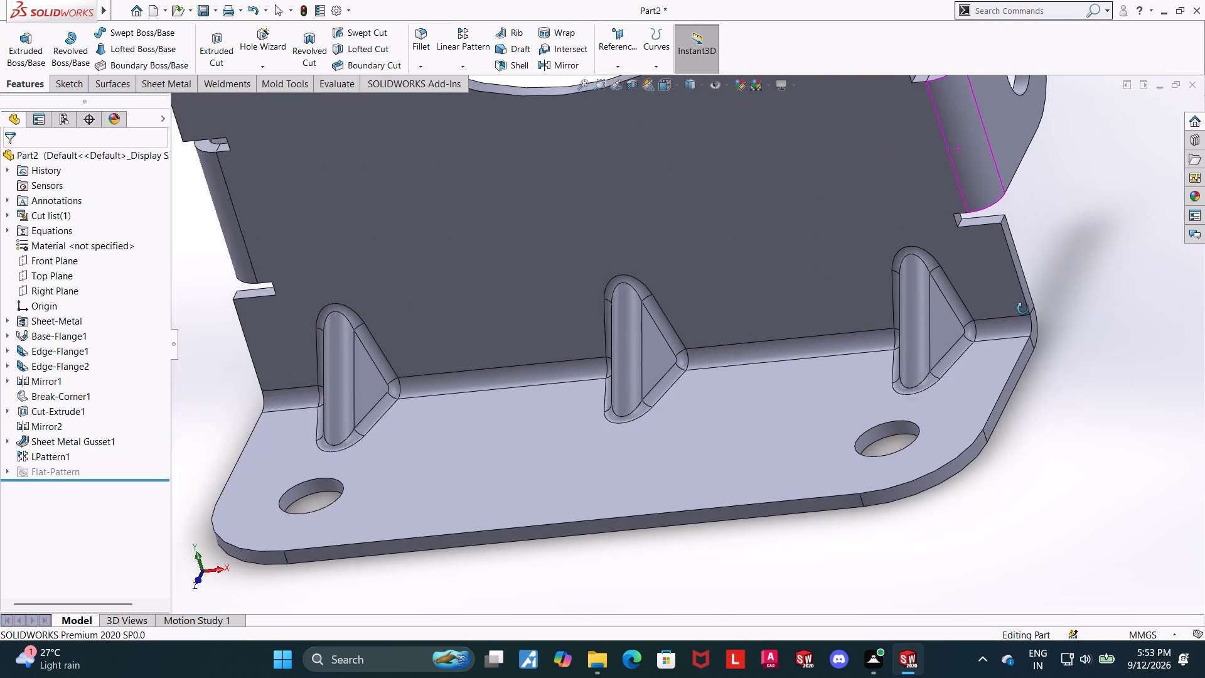
middle_click_drag(1023, 309, 1042, 313)
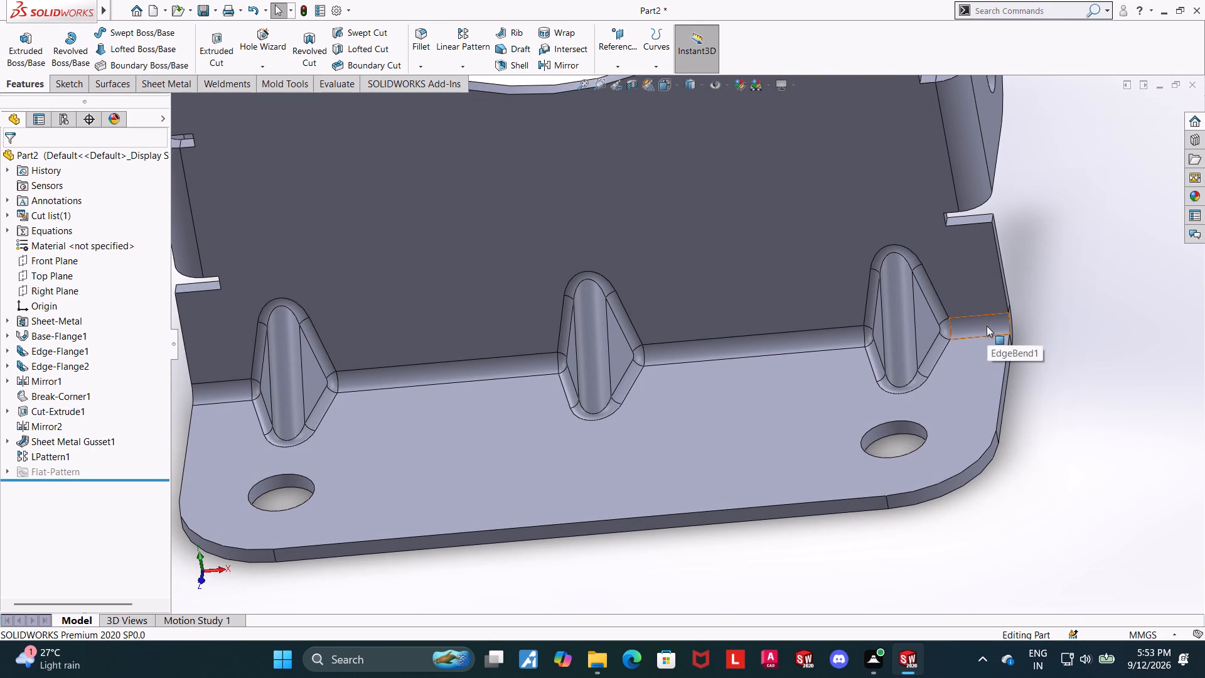
scroll(916, 363, "up", 6)
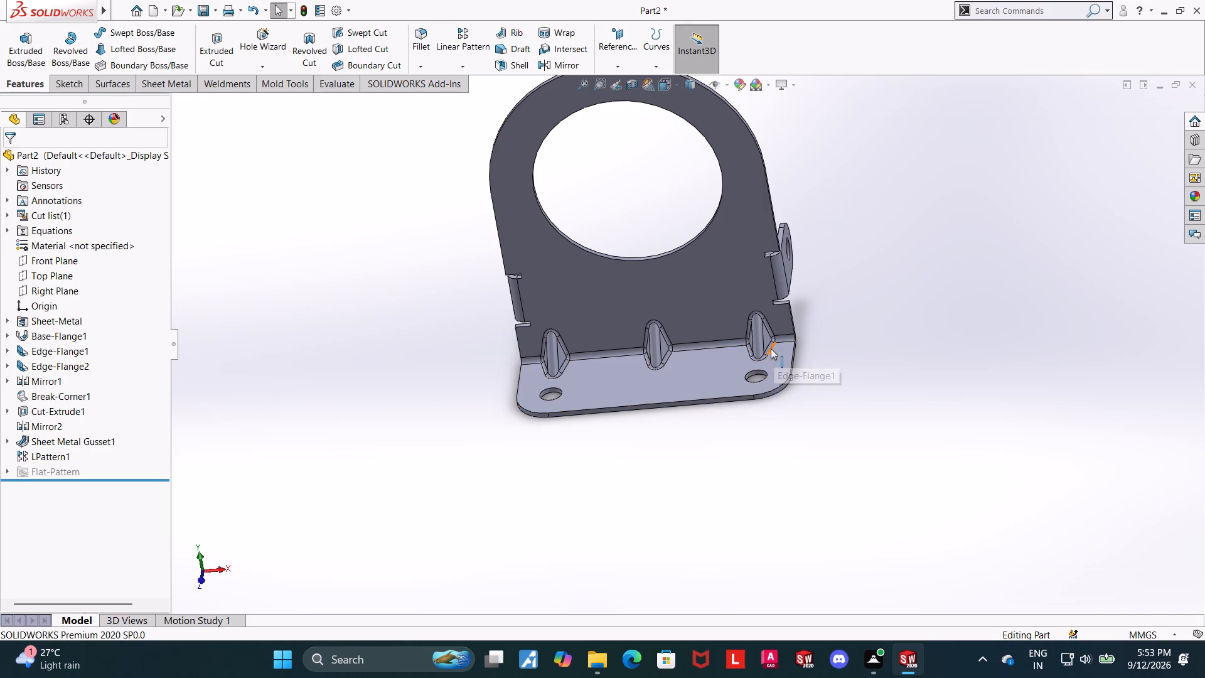
middle_click_drag(905, 349, 805, 387)
scroll(728, 293, "down", 3)
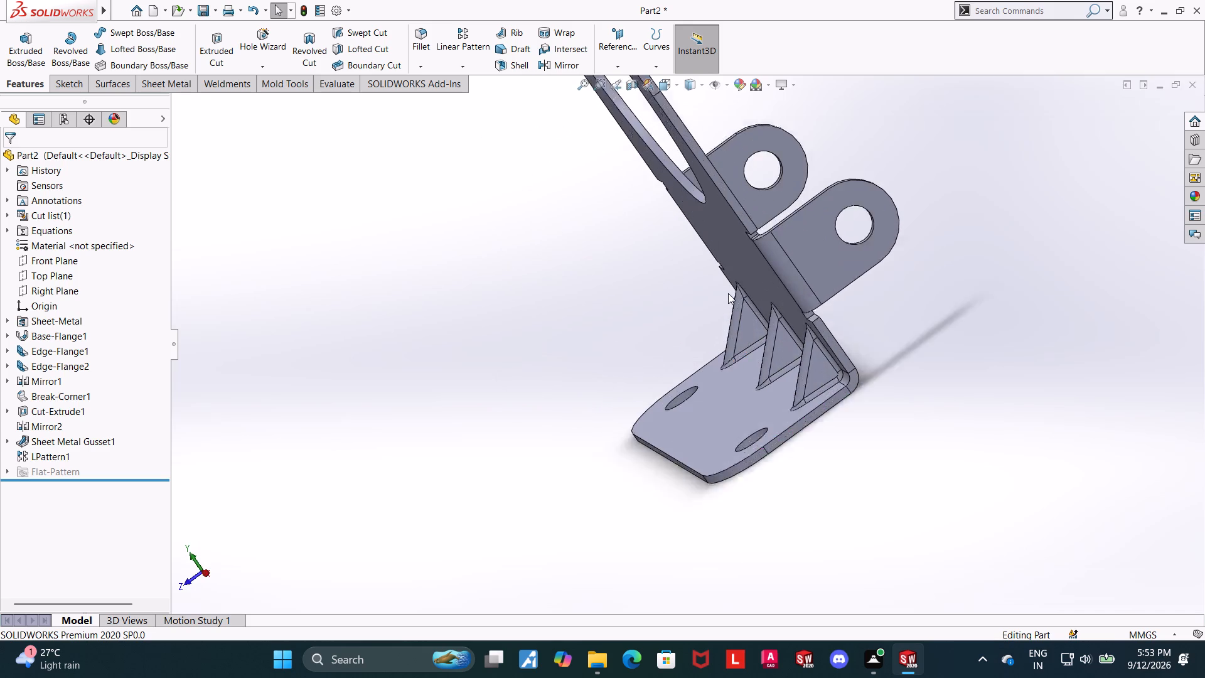
scroll(728, 293, "down", 2)
middle_click_drag(937, 369, 973, 353)
scroll(973, 353, "up", 1)
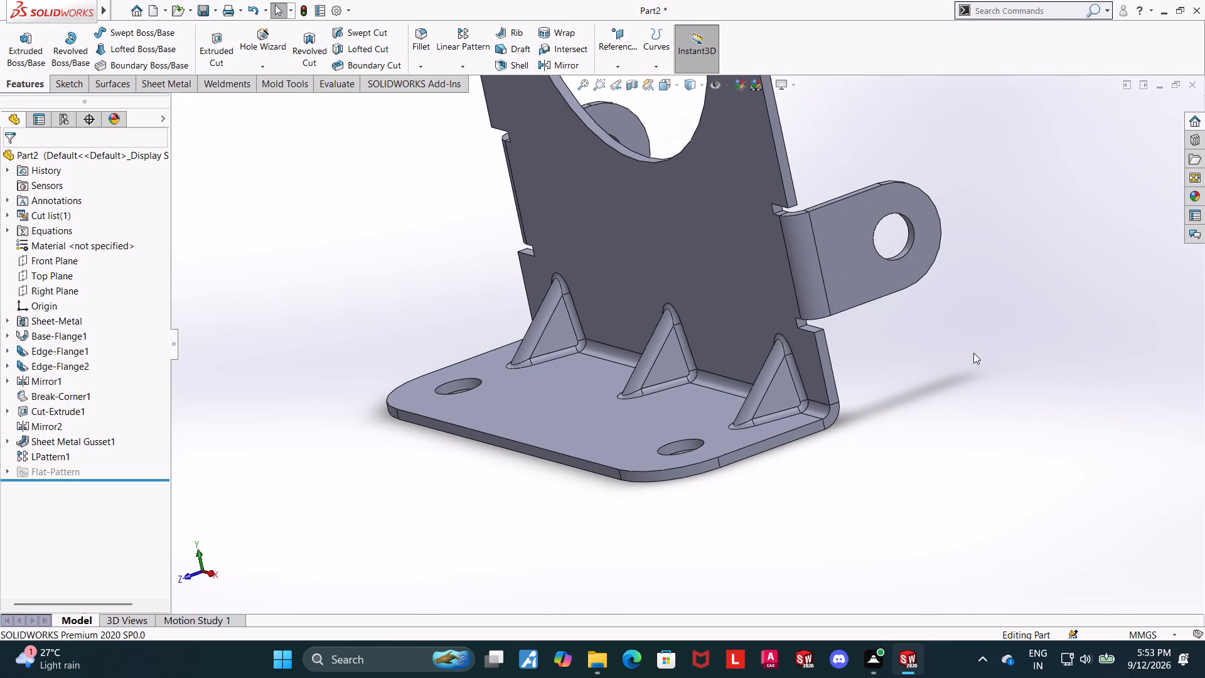
scroll(659, 244, "down", 2)
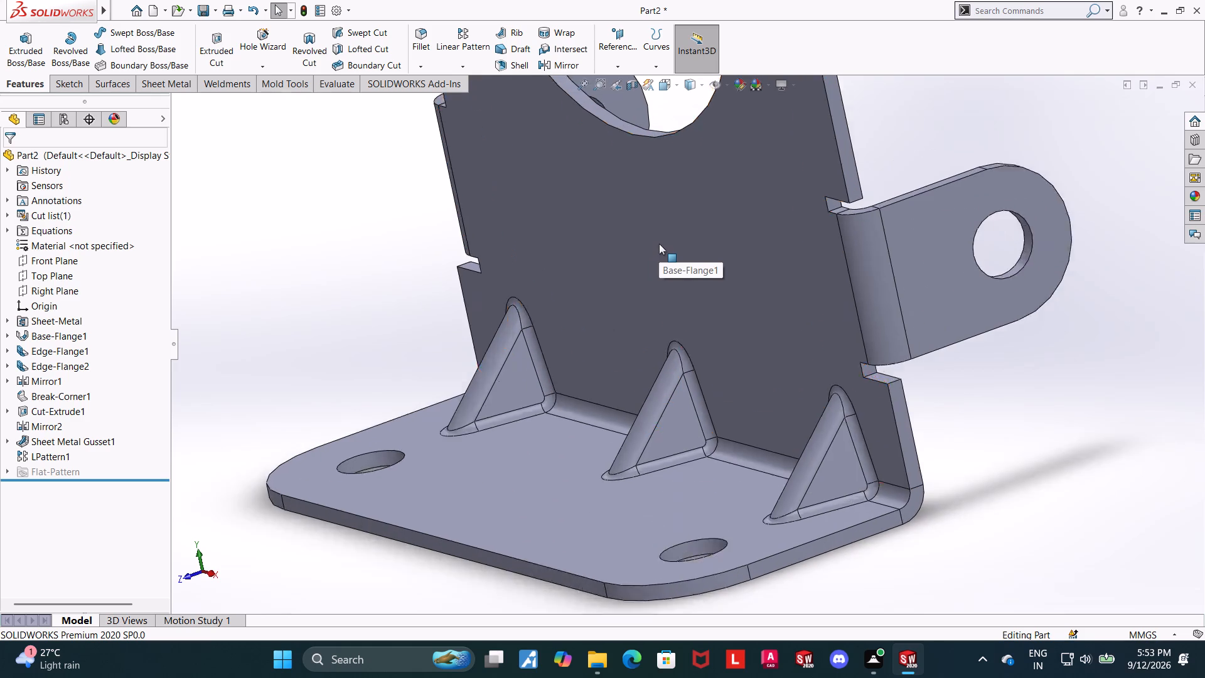
scroll(659, 244, "down", 1)
left_click(299, 313)
middle_click_drag(295, 320, 331, 347)
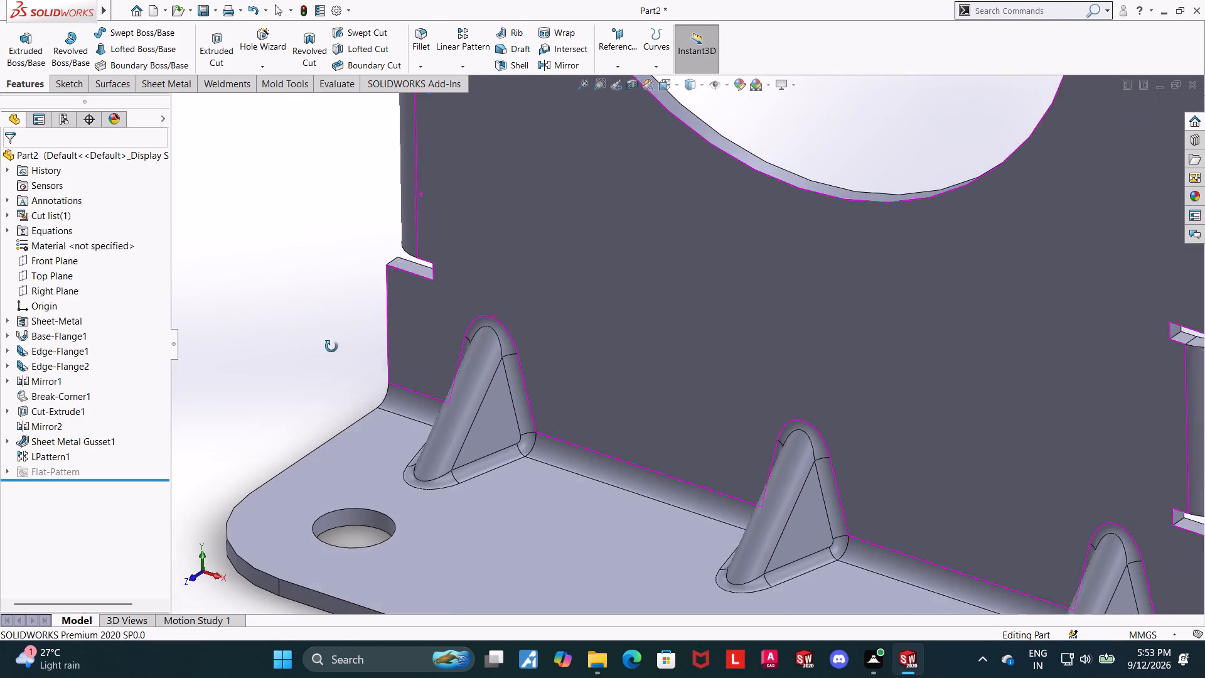
middle_click_drag(331, 347, 333, 331)
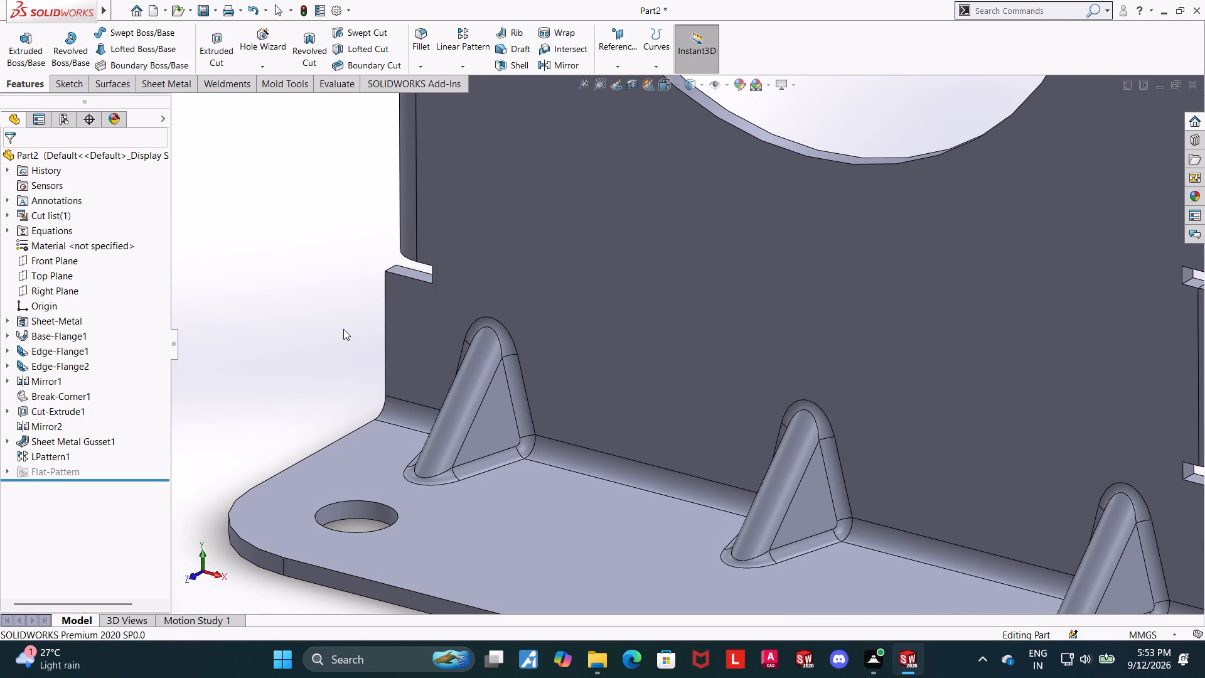
scroll(343, 329, "up", 2)
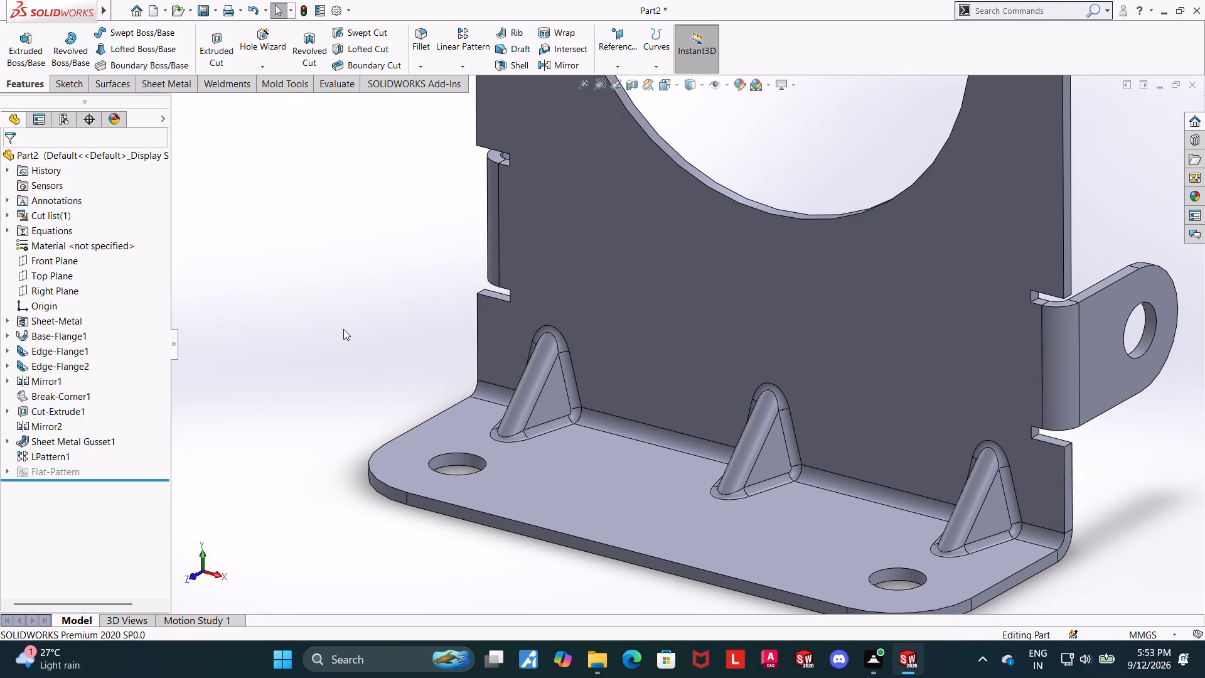
scroll(533, 308, "up", 3)
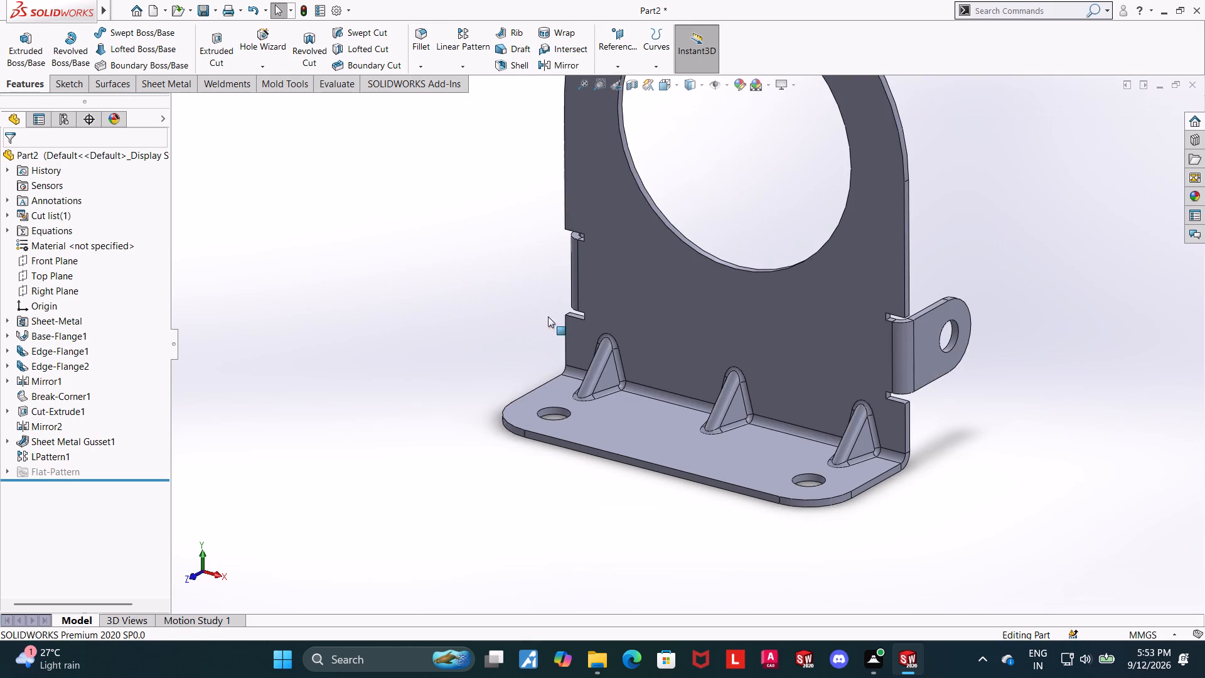
scroll(694, 296, "up", 4)
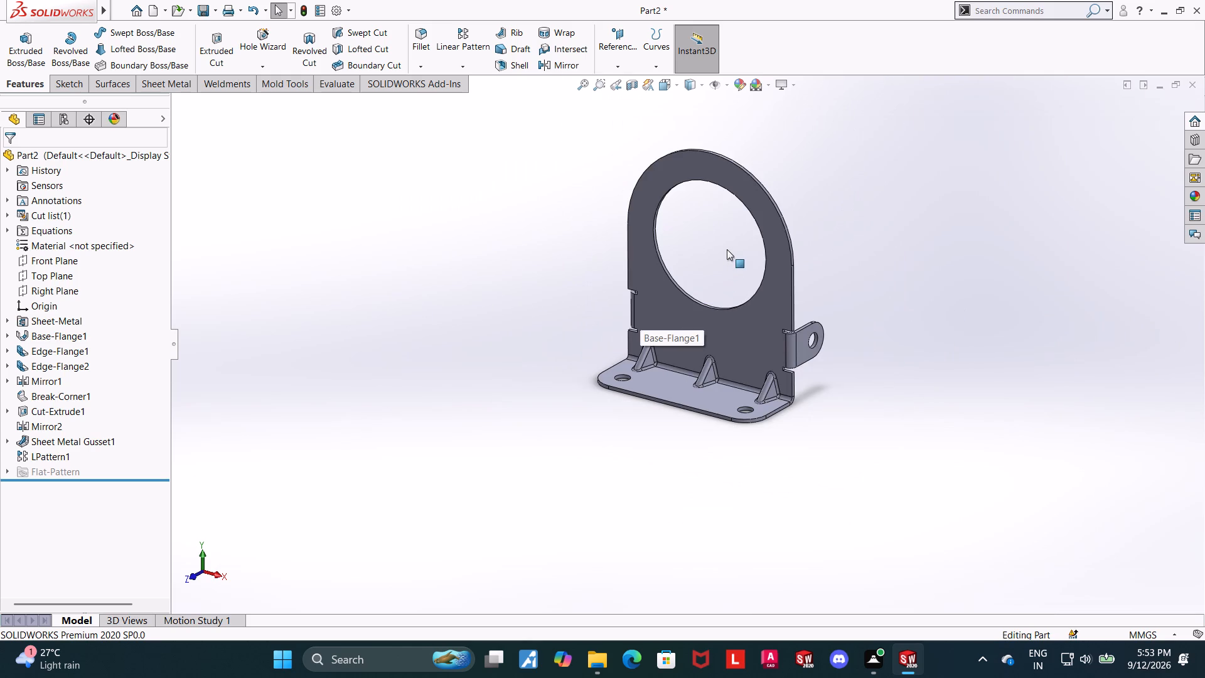
scroll(712, 224, "down", 3)
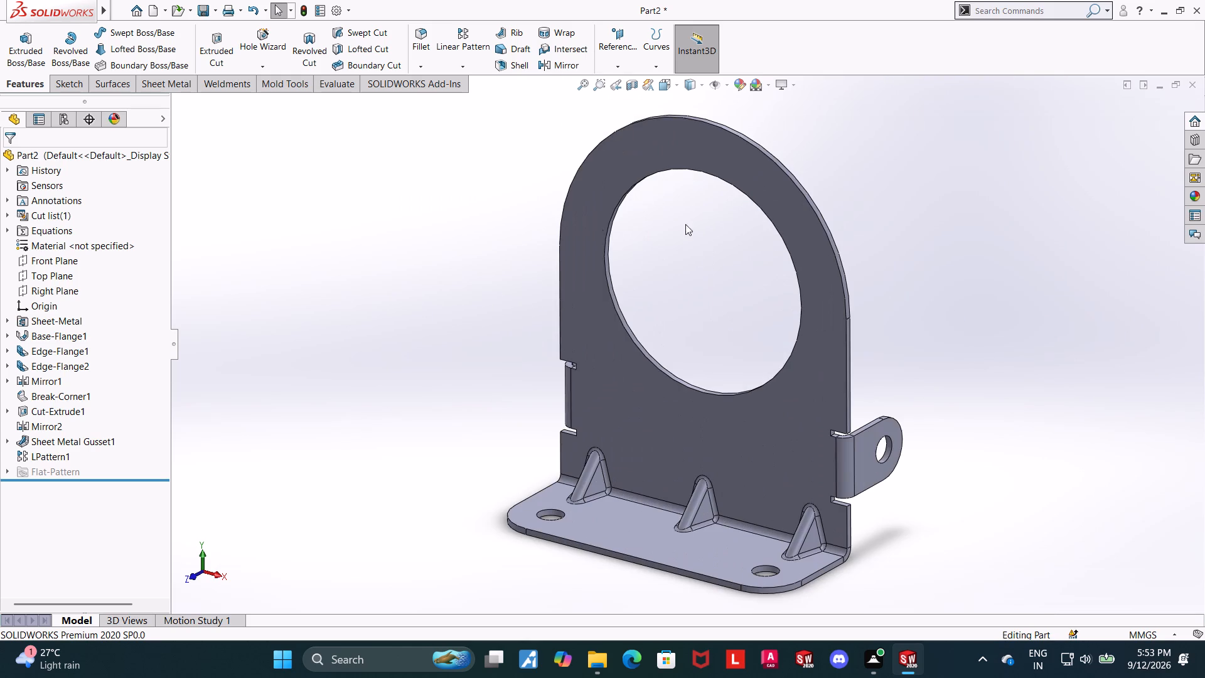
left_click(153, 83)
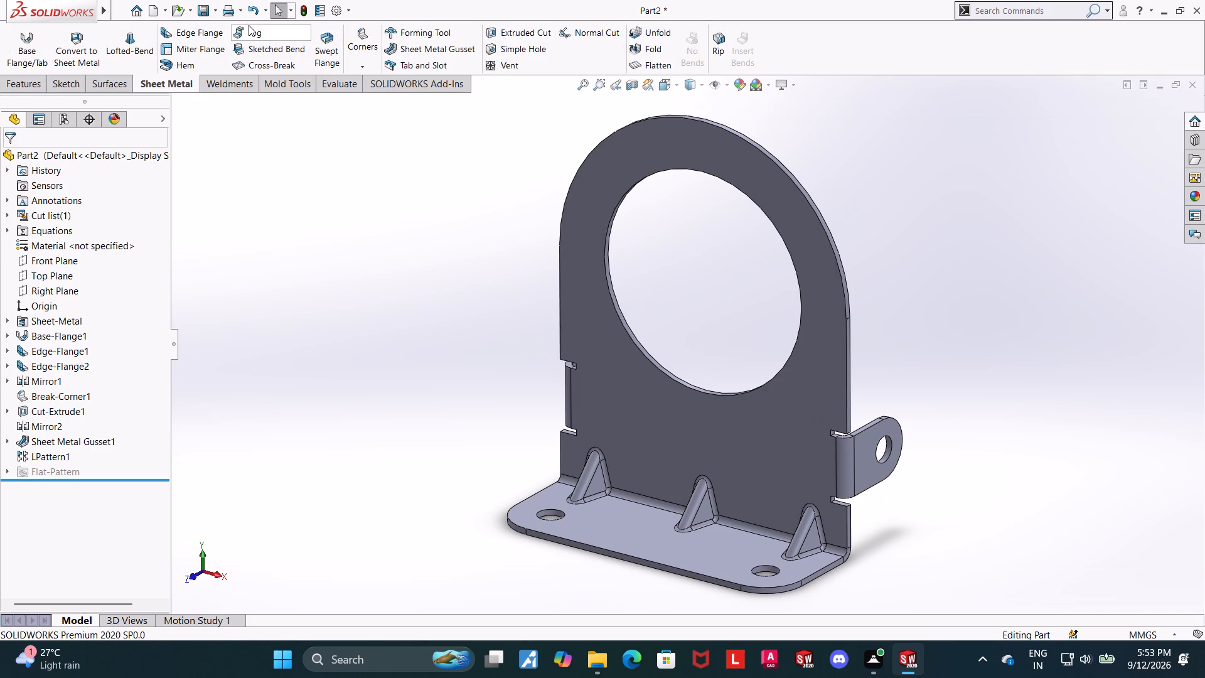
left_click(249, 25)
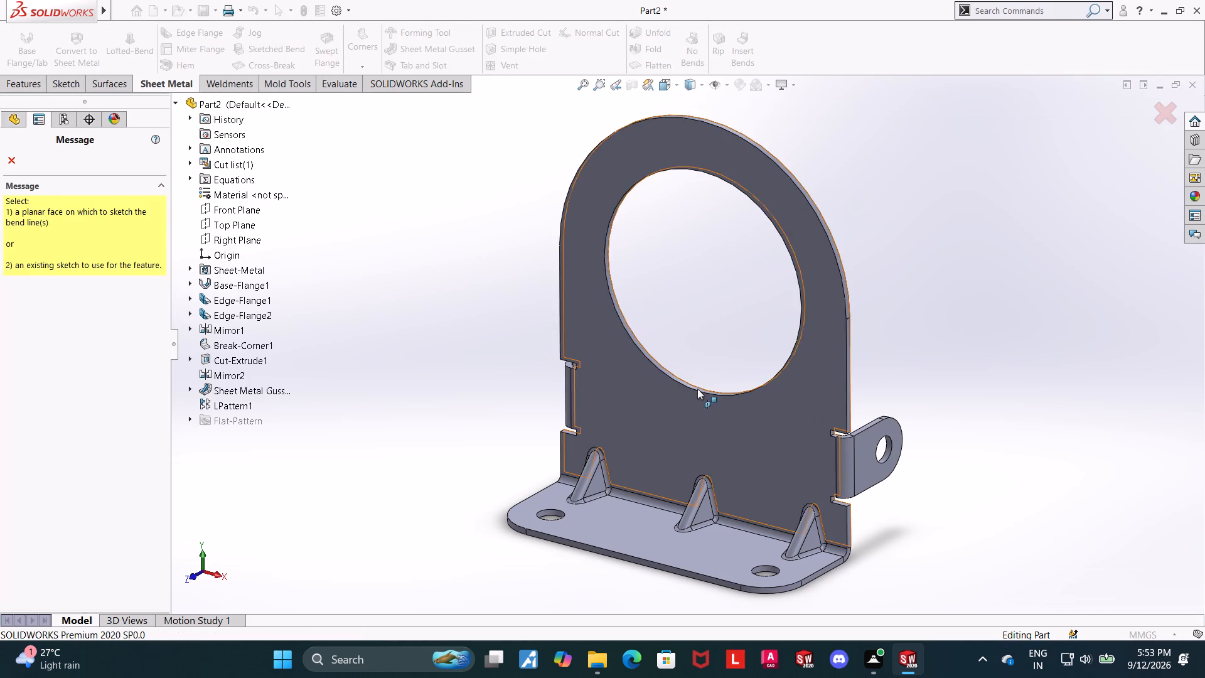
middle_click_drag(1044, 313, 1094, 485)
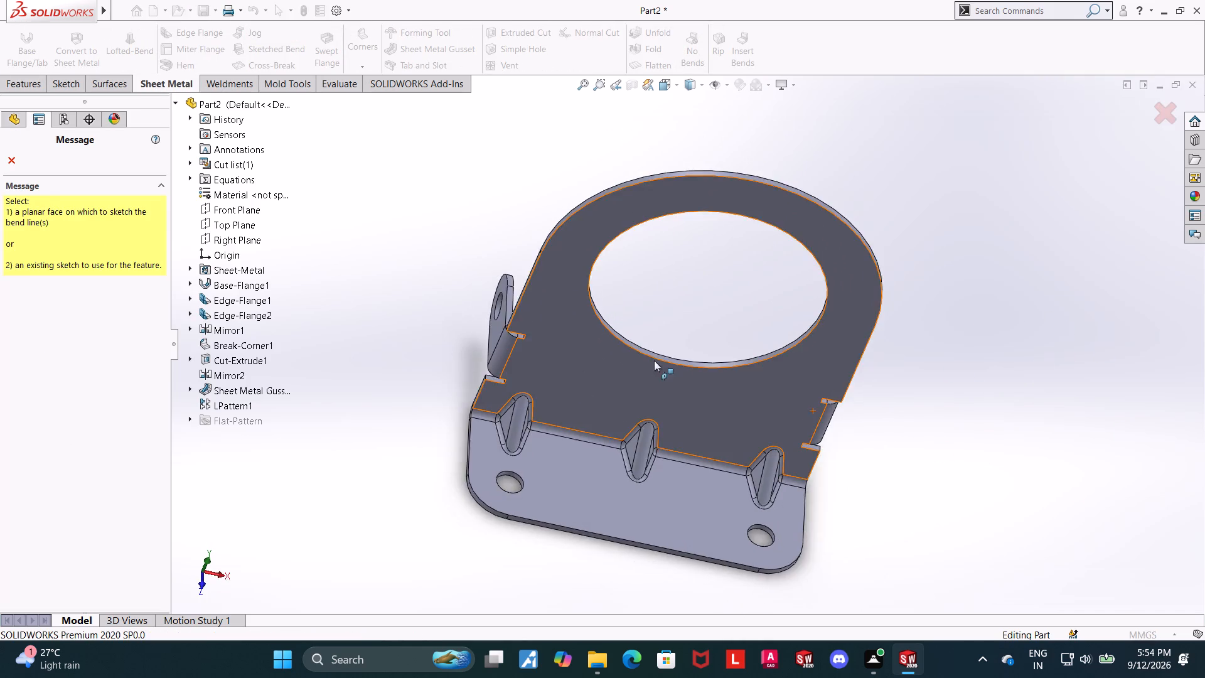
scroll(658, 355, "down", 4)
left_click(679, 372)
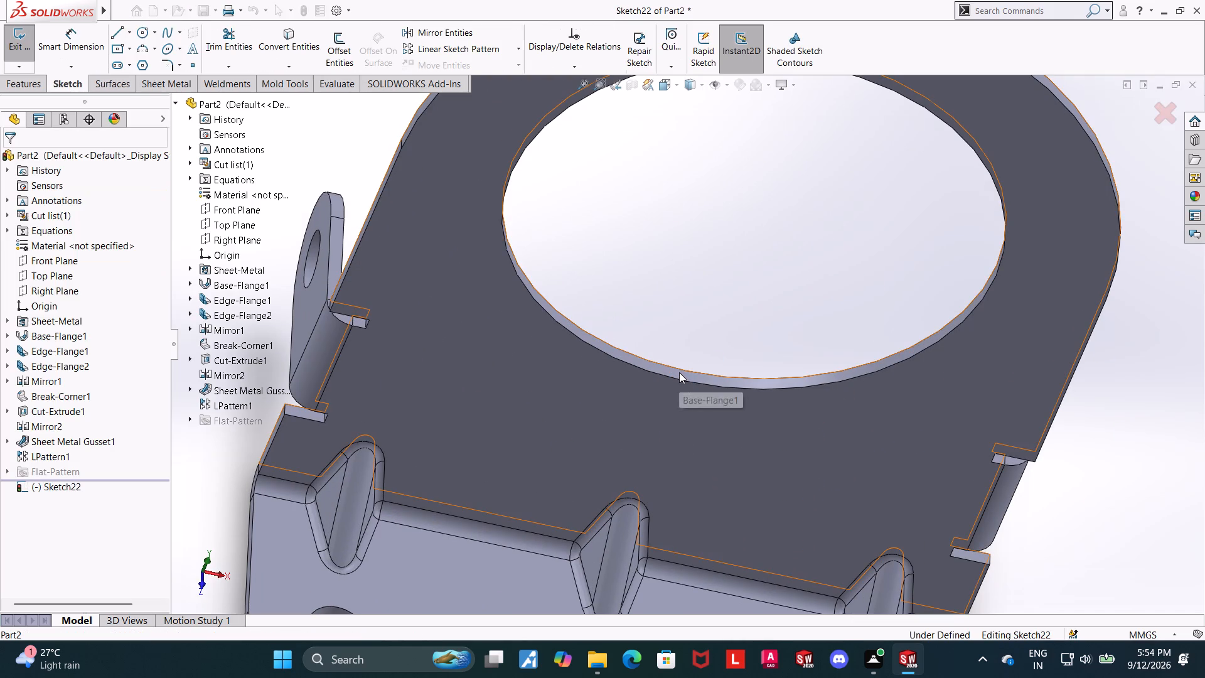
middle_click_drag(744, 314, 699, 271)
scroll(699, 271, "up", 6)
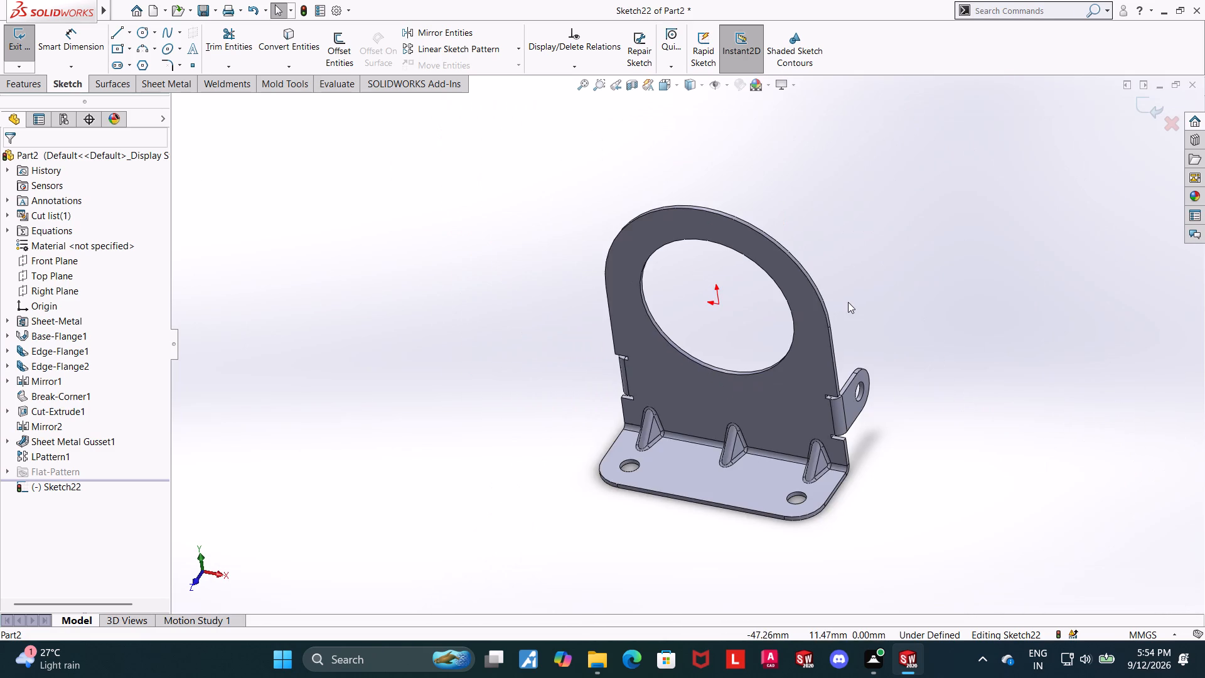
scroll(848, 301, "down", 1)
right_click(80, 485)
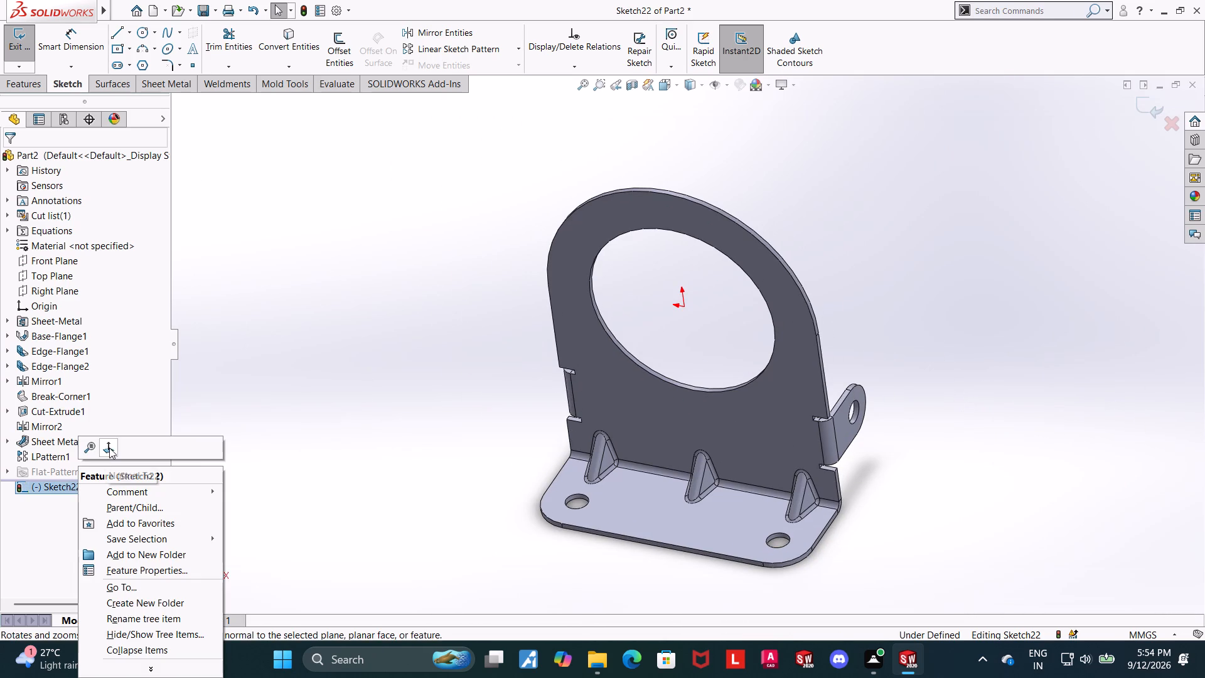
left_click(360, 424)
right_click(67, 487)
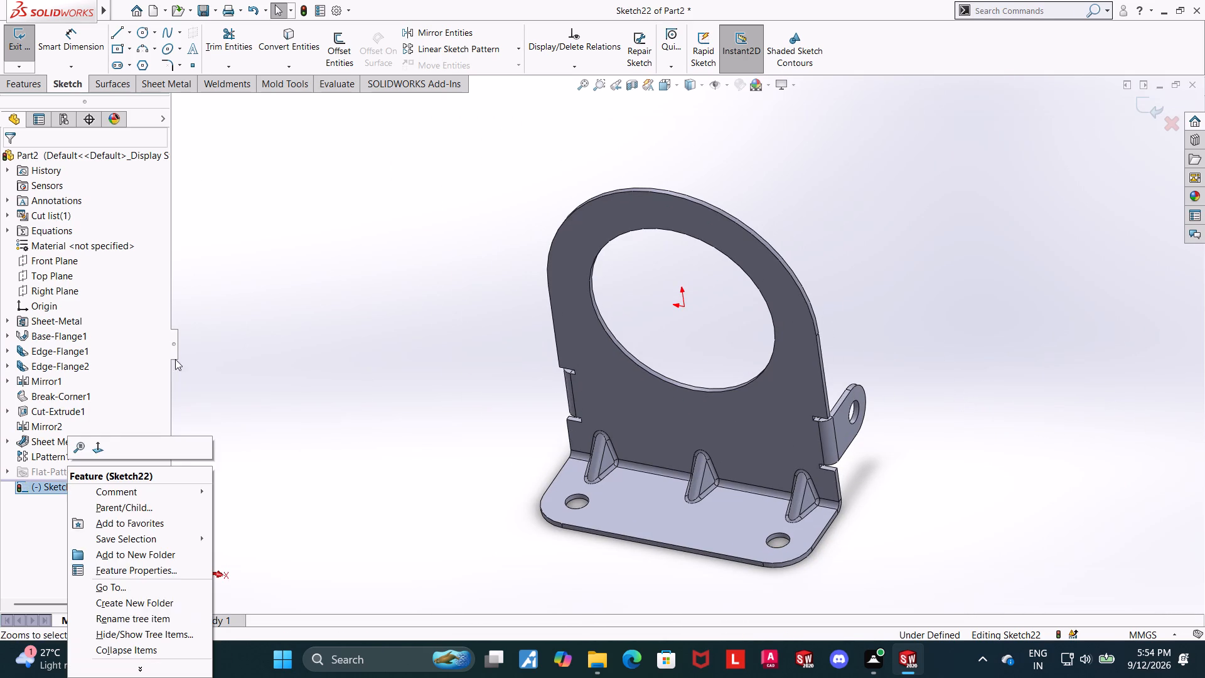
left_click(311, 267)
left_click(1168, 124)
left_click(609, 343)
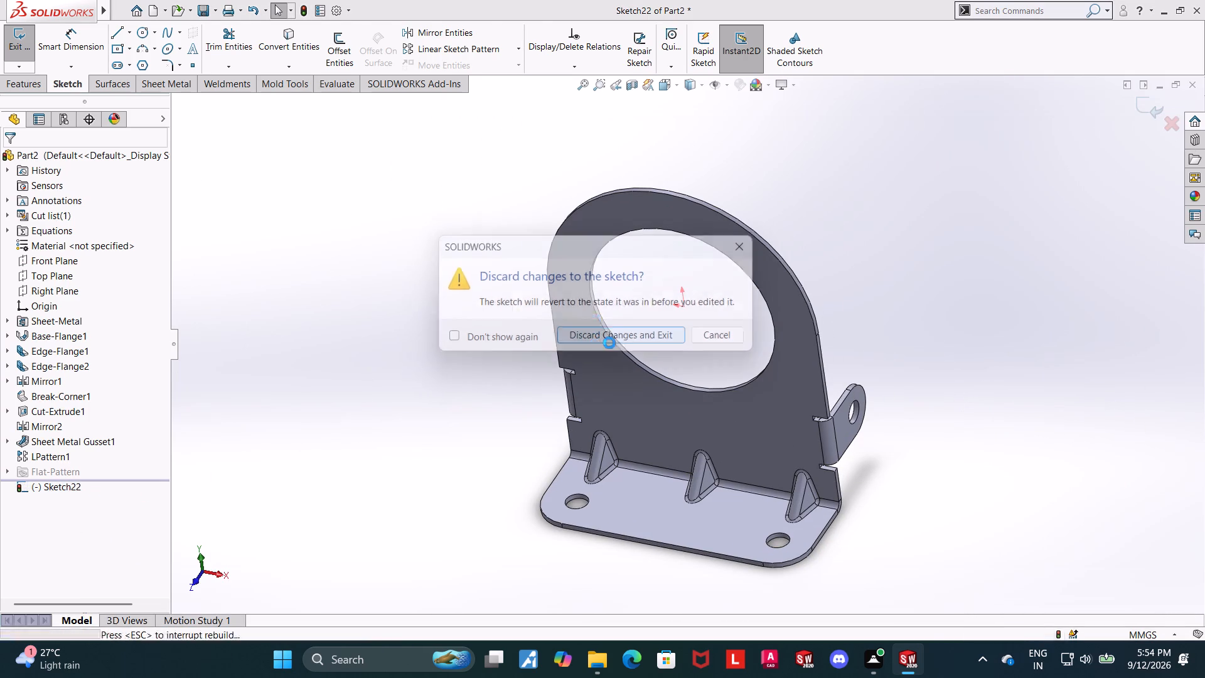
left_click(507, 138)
Preview the bracket's flat pattern and return it to the folded state.
left_click(641, 67)
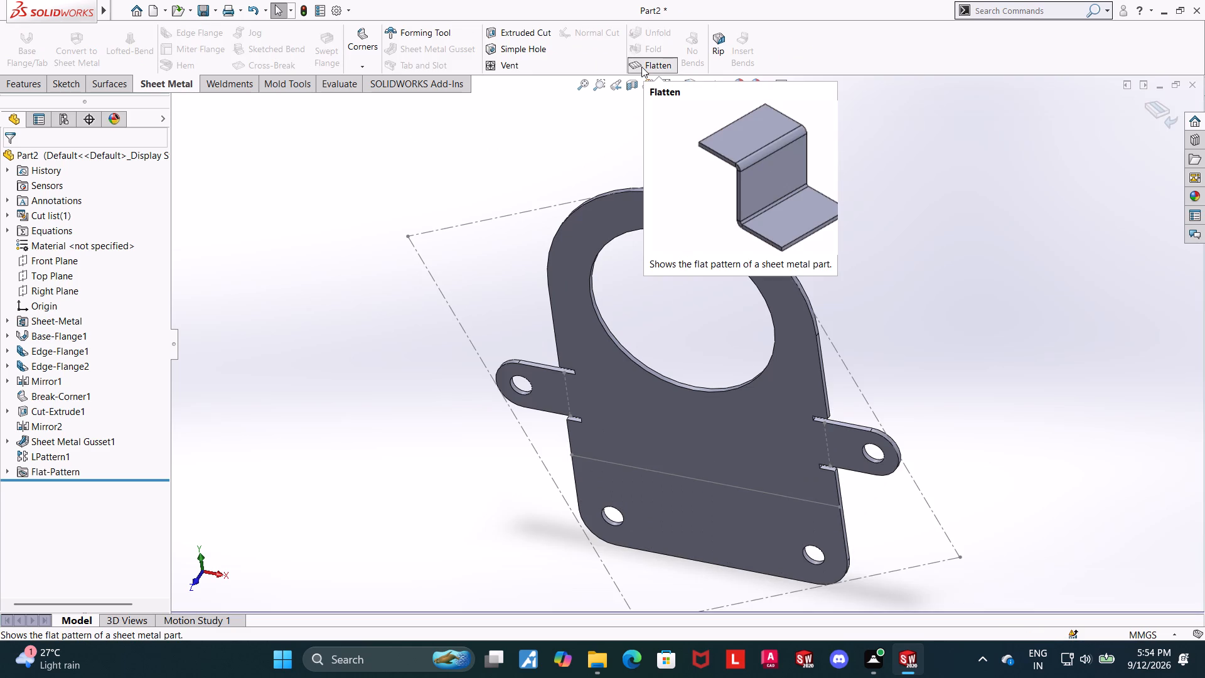
left_click(641, 67)
left_click(641, 67)
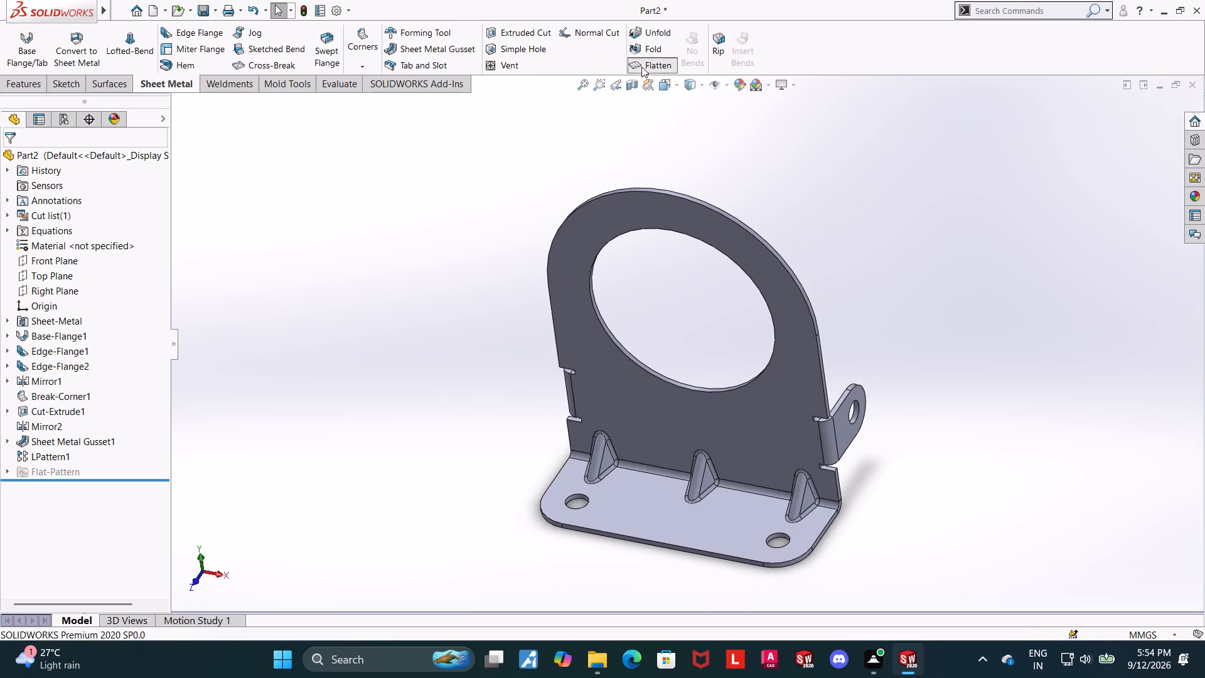
left_click(641, 67)
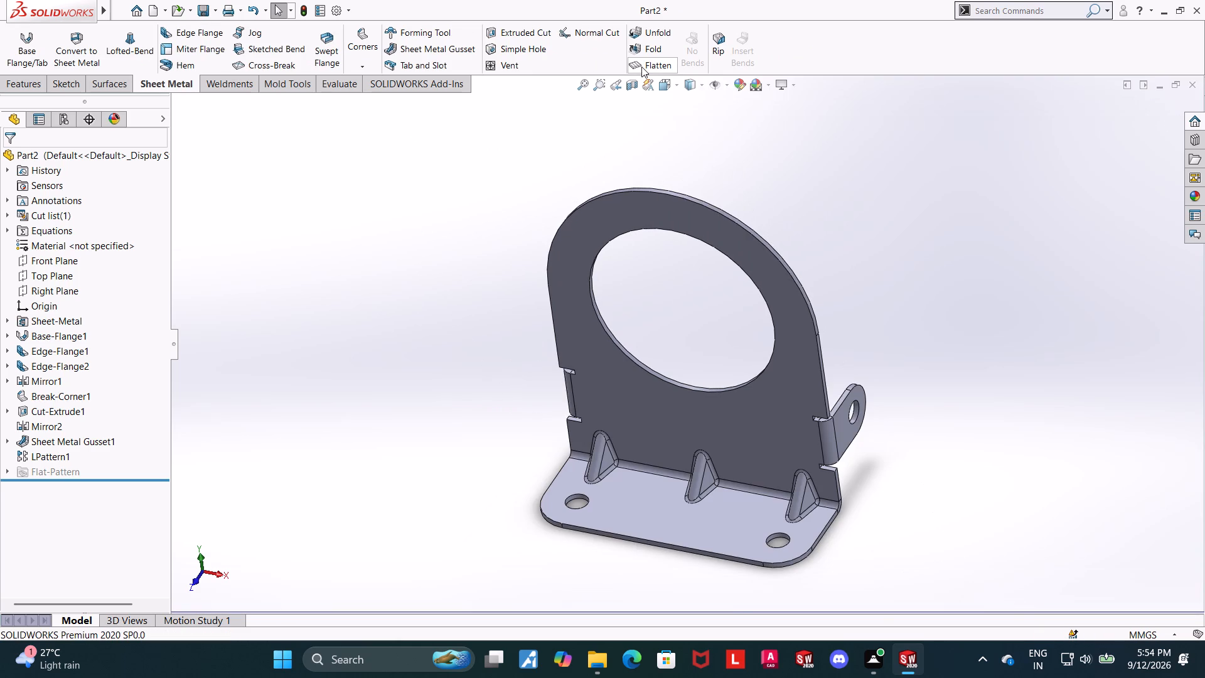
double_click(641, 67)
left_click(641, 67)
Examine the folded bracket's arched plate and large circular opening from several angles.
left_click(867, 277)
middle_click_drag(867, 285, 873, 275)
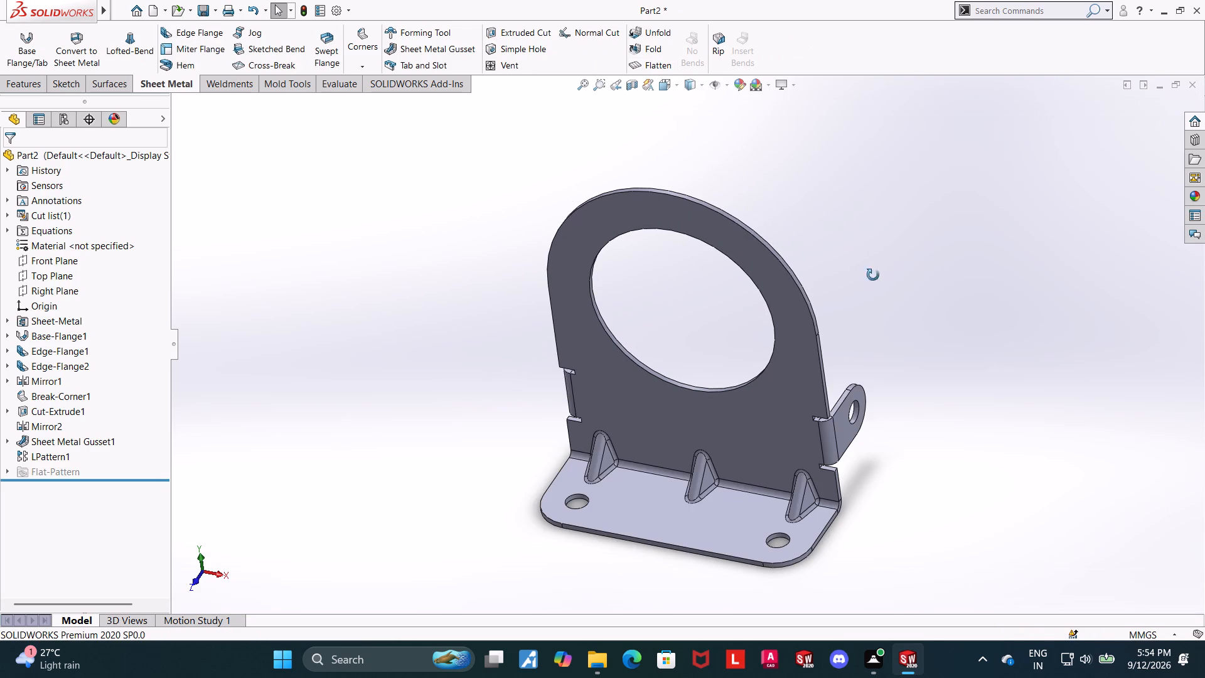
middle_click_drag(873, 275, 876, 224)
scroll(876, 224, "up", 4)
scroll(769, 298, "down", 2)
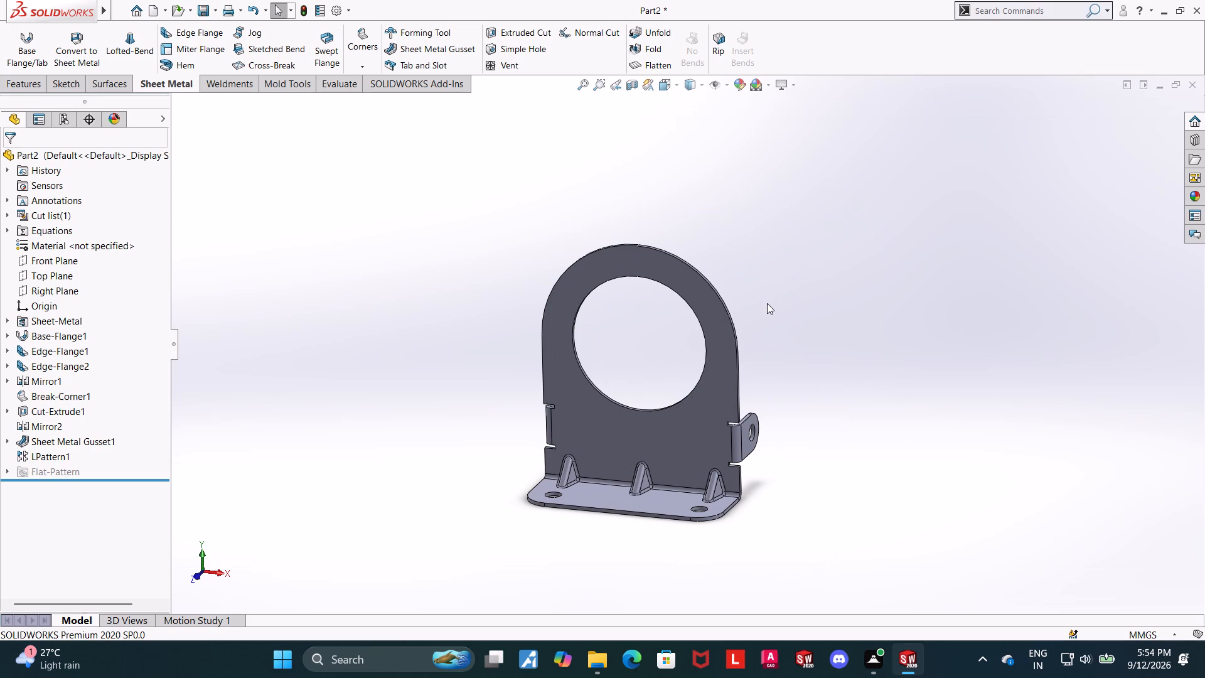
scroll(767, 303, "down", 4)
scroll(722, 326, "up", 6)
scroll(602, 419, "down", 5)
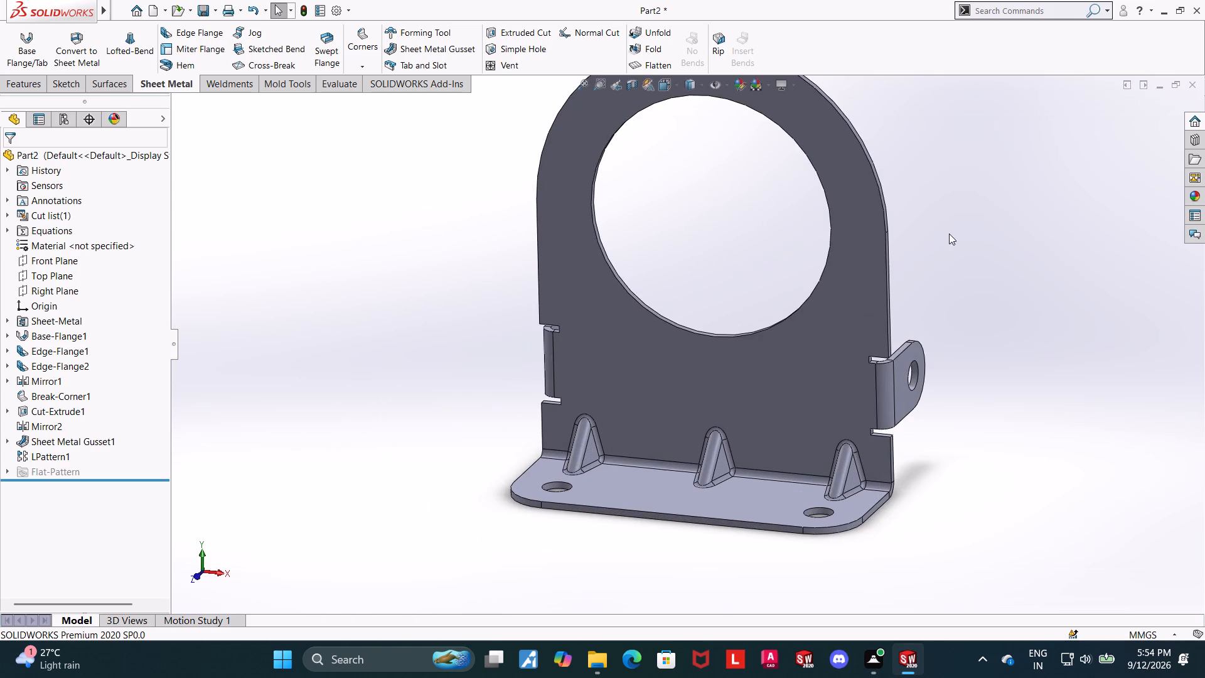
middle_click_drag(969, 227, 950, 288)
scroll(892, 212, "up", 3)
scroll(859, 181, "down", 2)
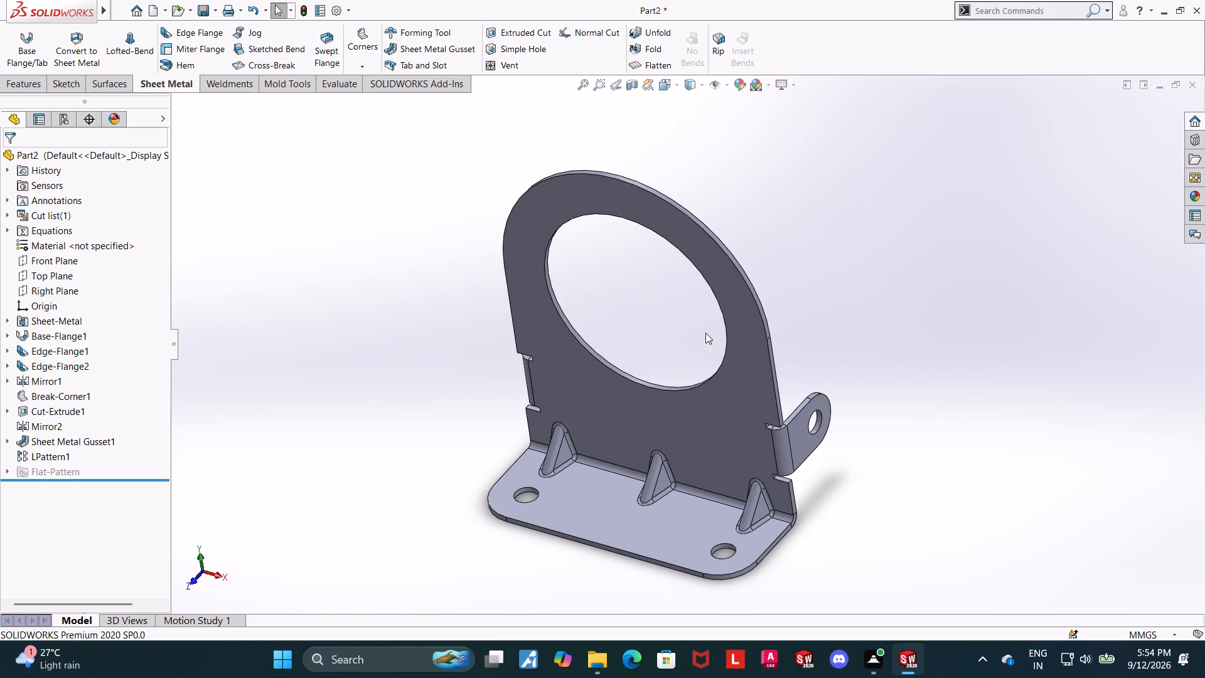
scroll(704, 334, "down", 1)
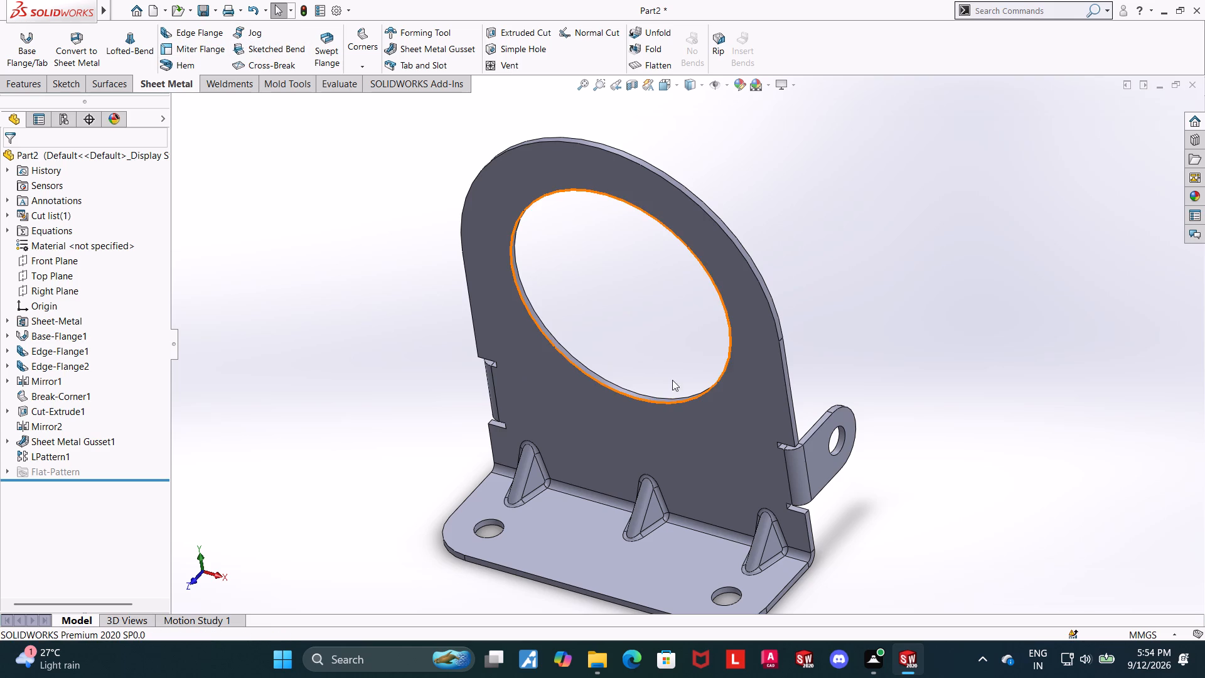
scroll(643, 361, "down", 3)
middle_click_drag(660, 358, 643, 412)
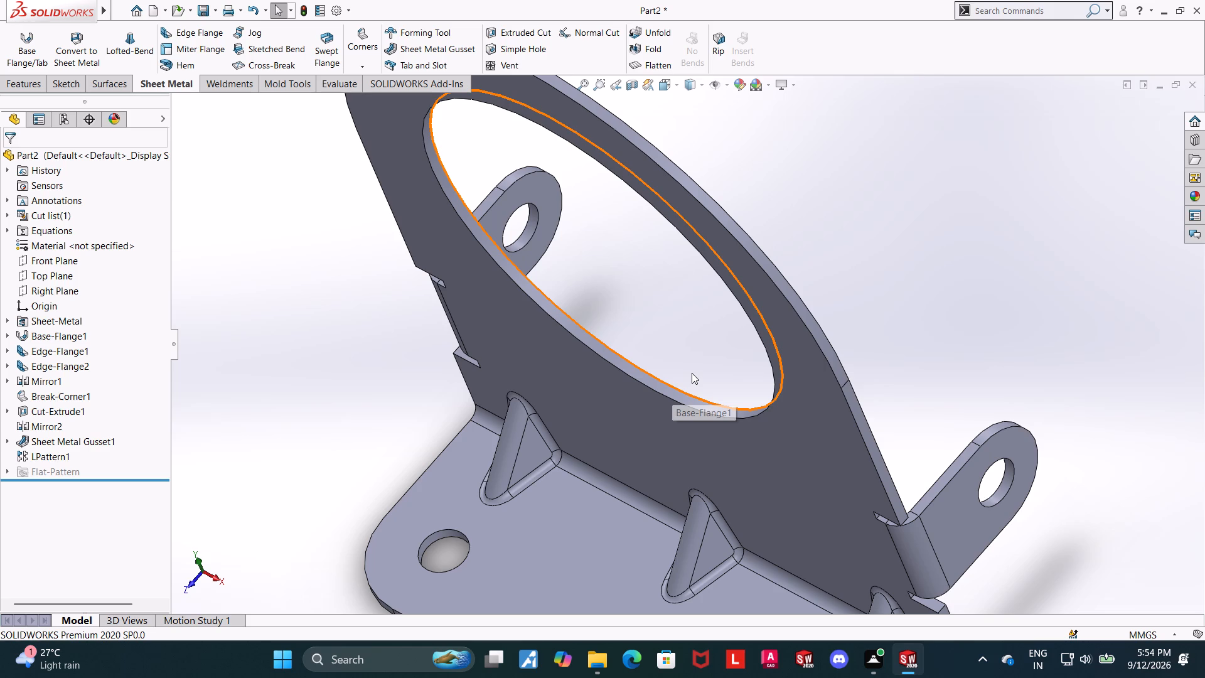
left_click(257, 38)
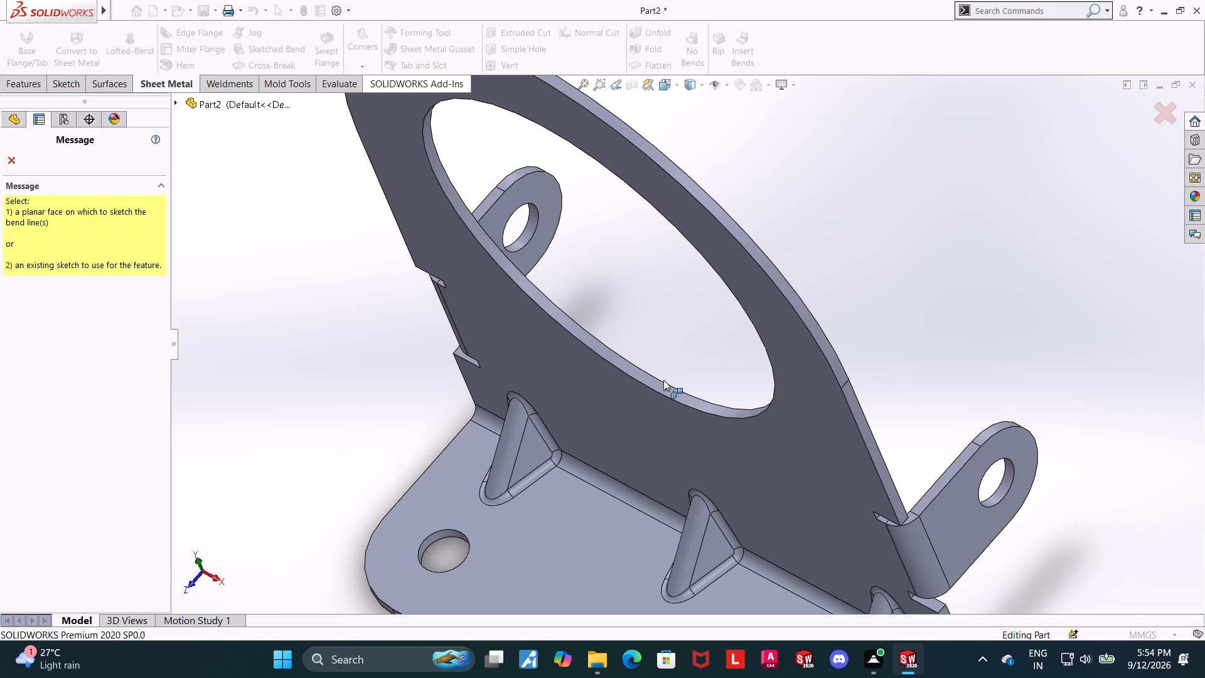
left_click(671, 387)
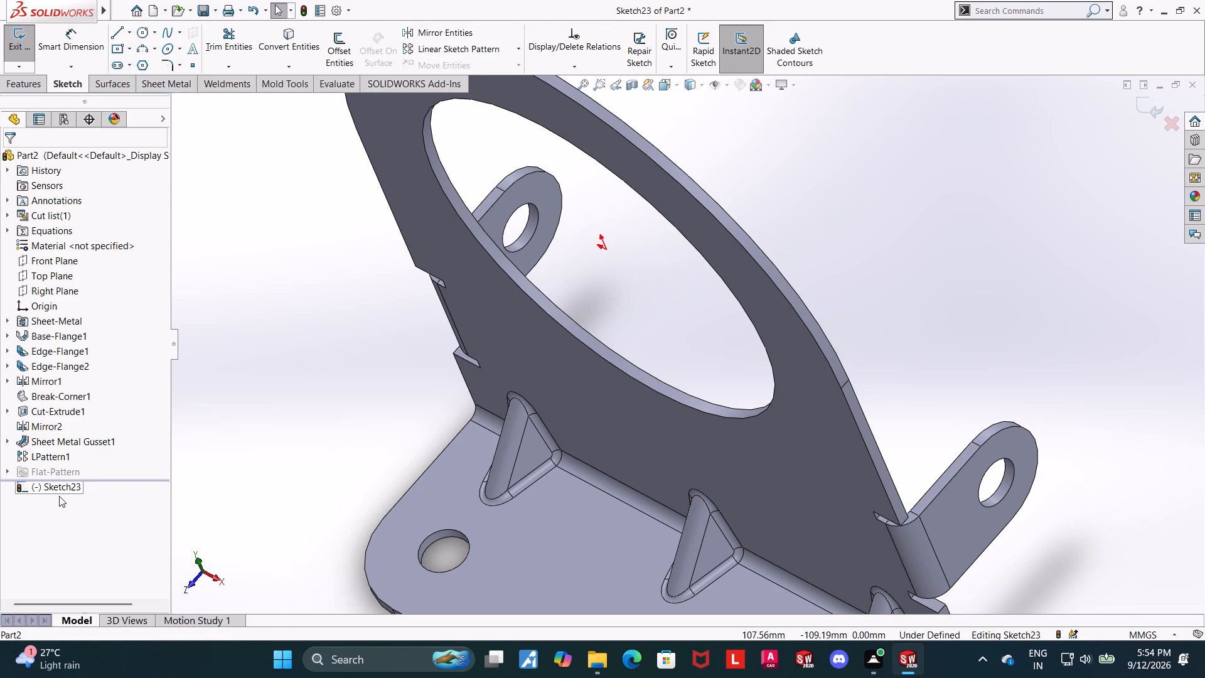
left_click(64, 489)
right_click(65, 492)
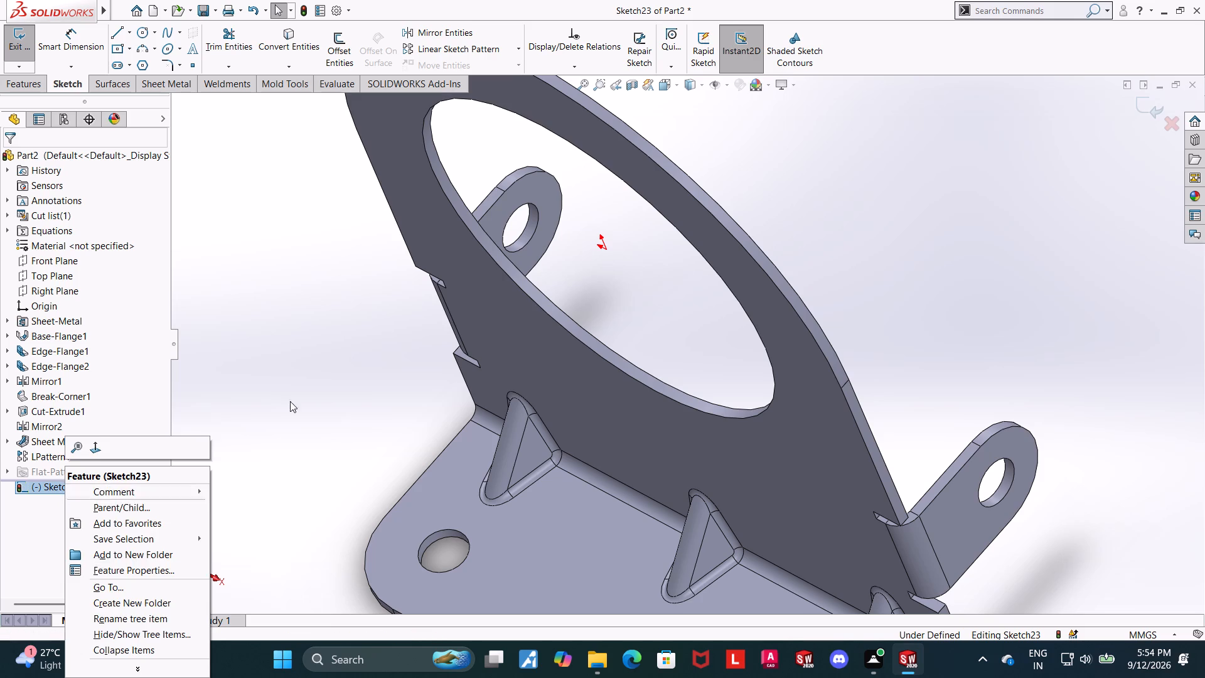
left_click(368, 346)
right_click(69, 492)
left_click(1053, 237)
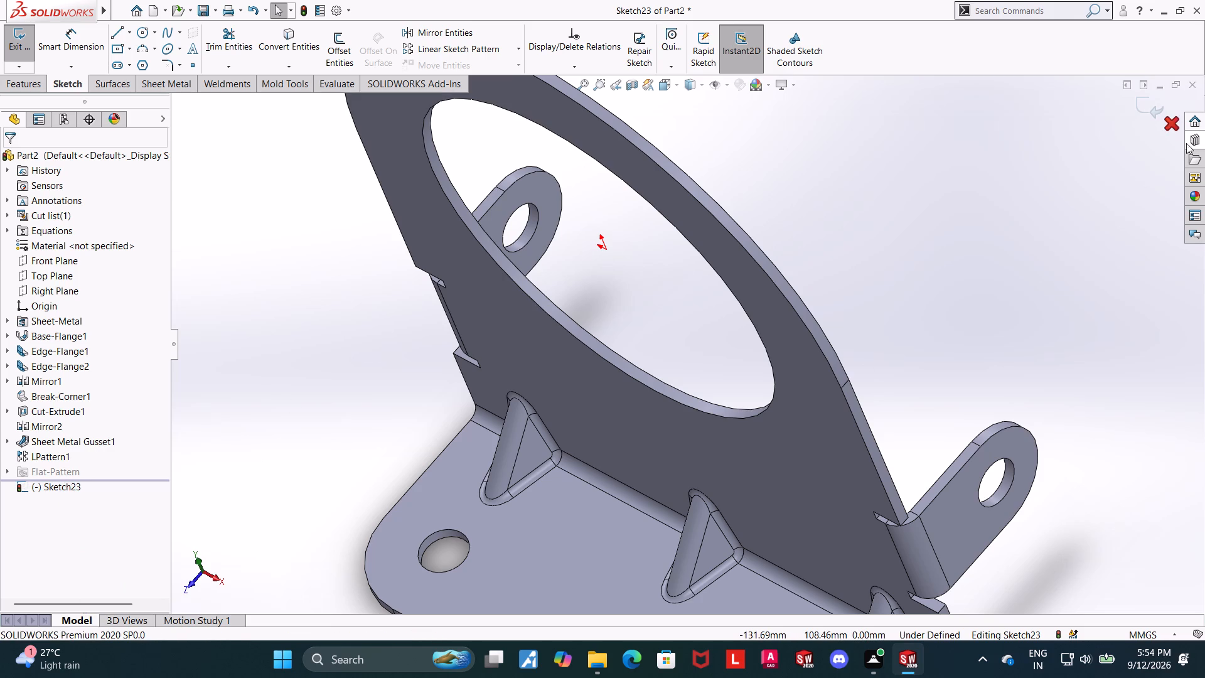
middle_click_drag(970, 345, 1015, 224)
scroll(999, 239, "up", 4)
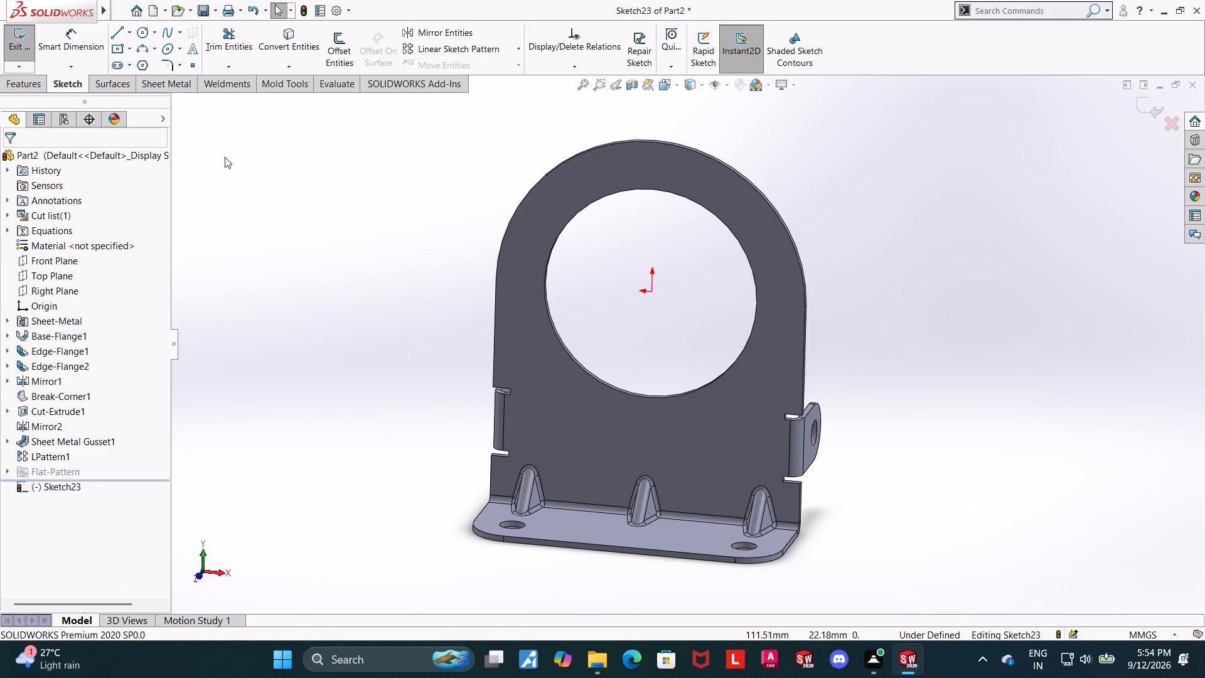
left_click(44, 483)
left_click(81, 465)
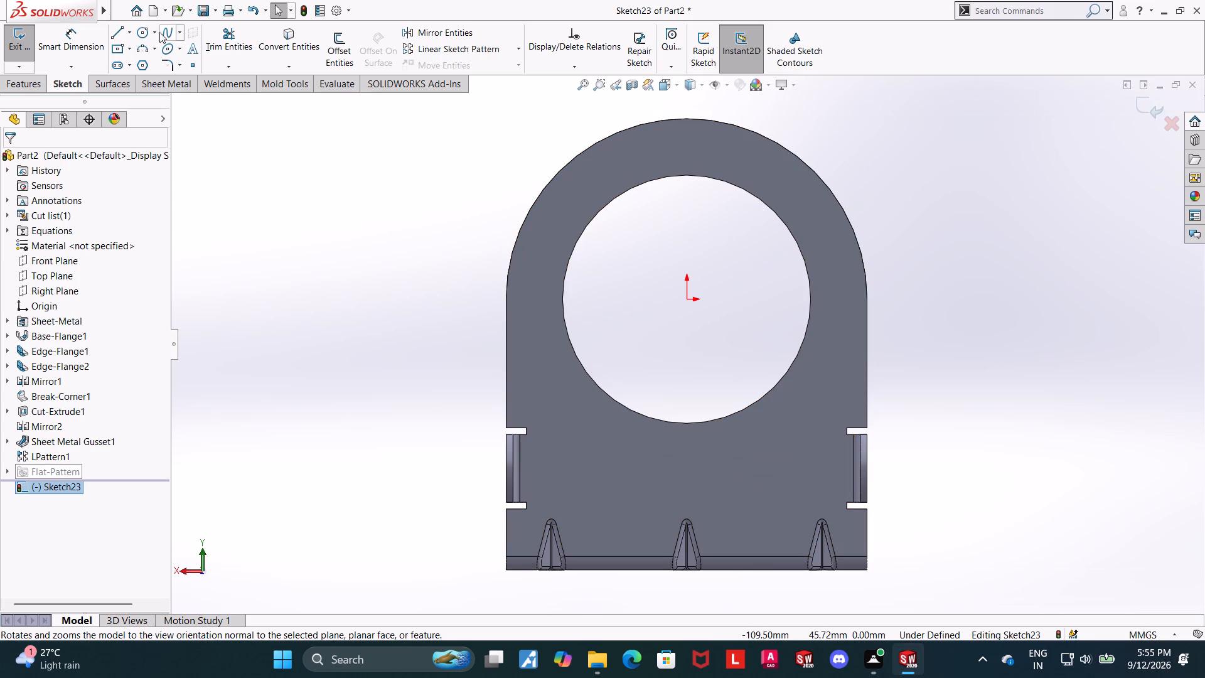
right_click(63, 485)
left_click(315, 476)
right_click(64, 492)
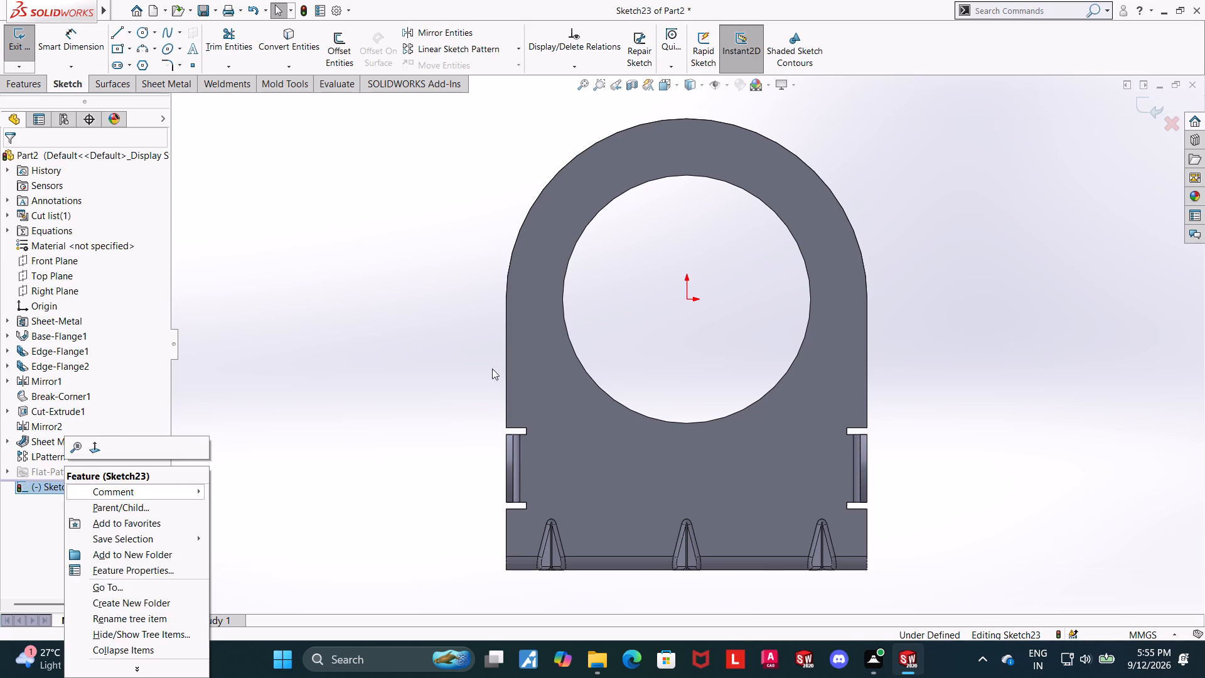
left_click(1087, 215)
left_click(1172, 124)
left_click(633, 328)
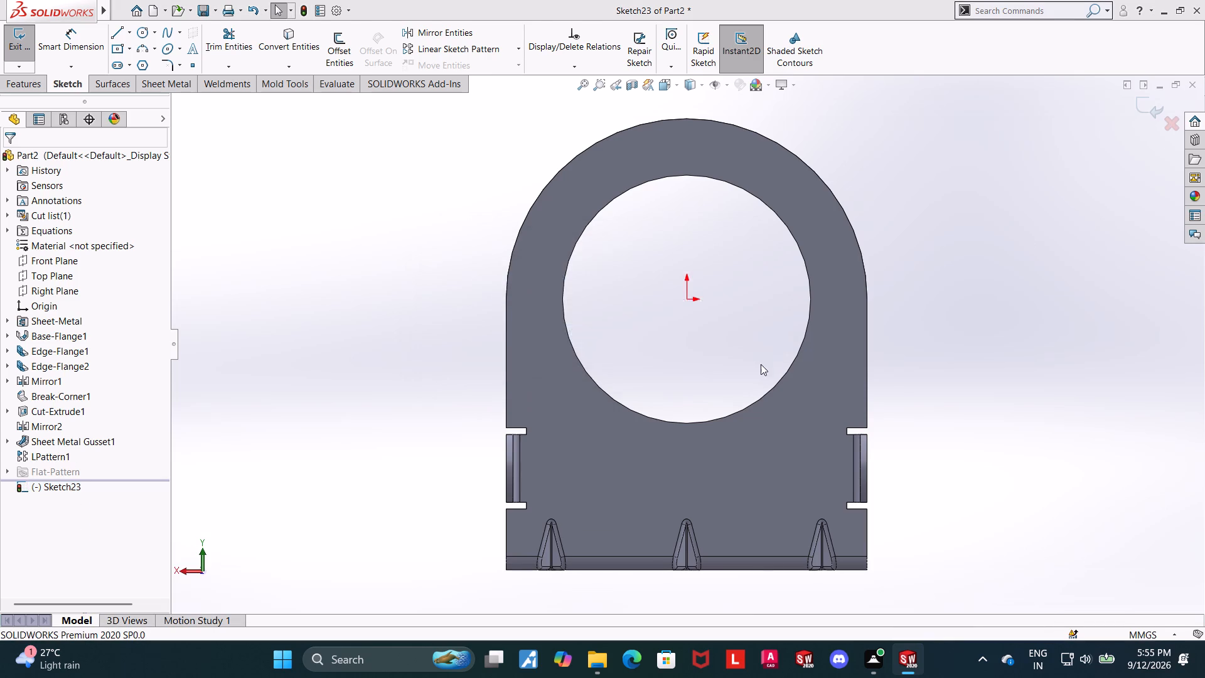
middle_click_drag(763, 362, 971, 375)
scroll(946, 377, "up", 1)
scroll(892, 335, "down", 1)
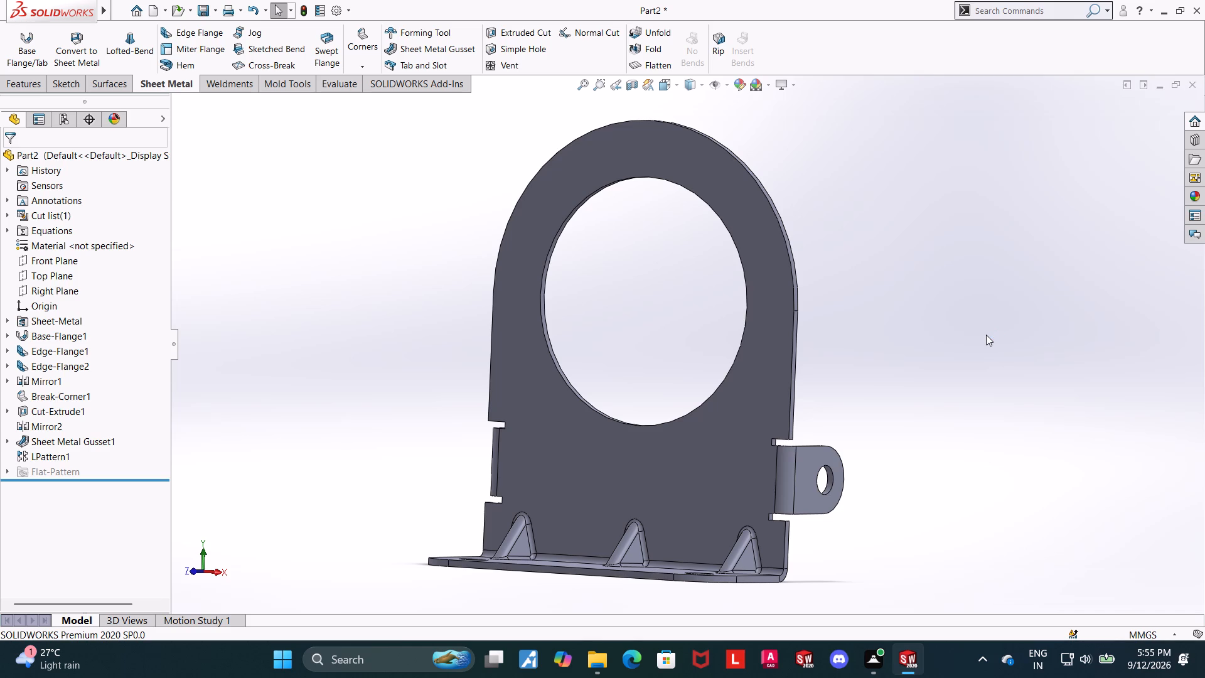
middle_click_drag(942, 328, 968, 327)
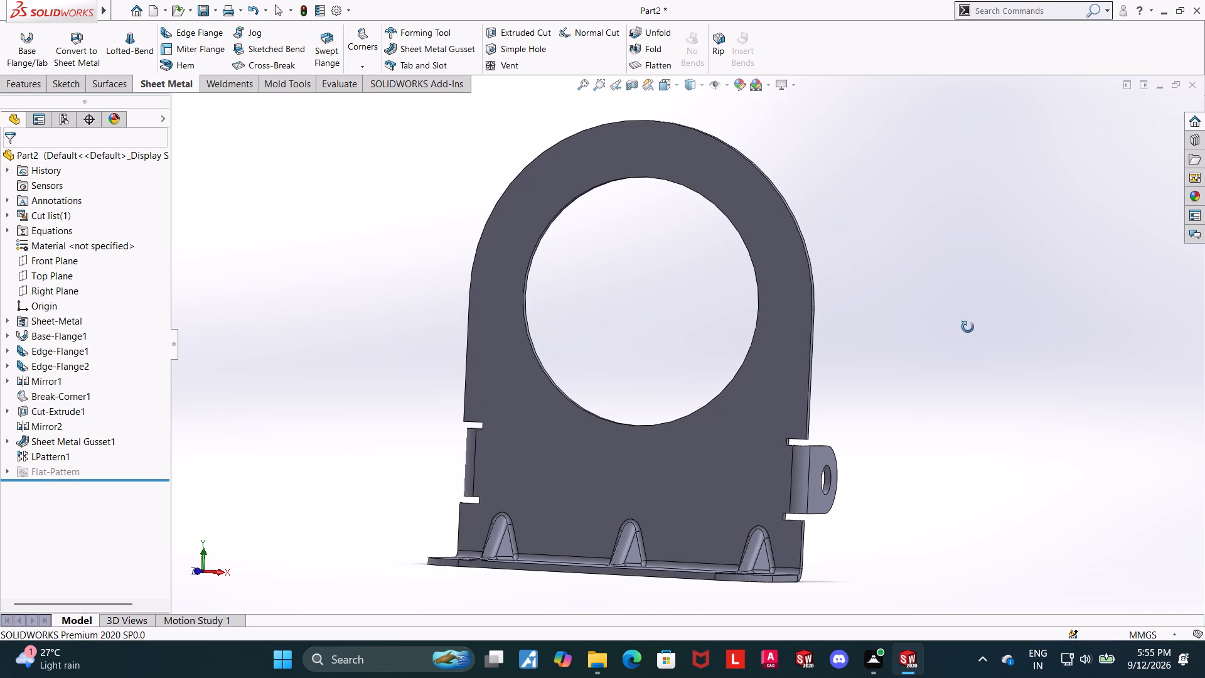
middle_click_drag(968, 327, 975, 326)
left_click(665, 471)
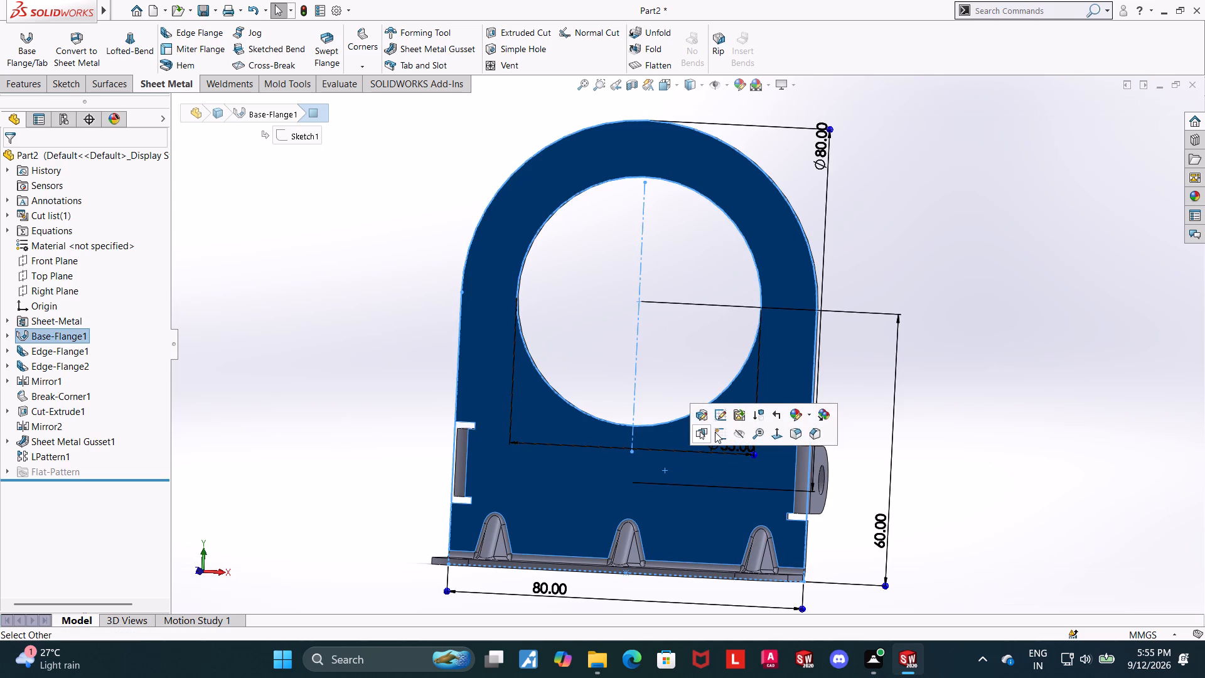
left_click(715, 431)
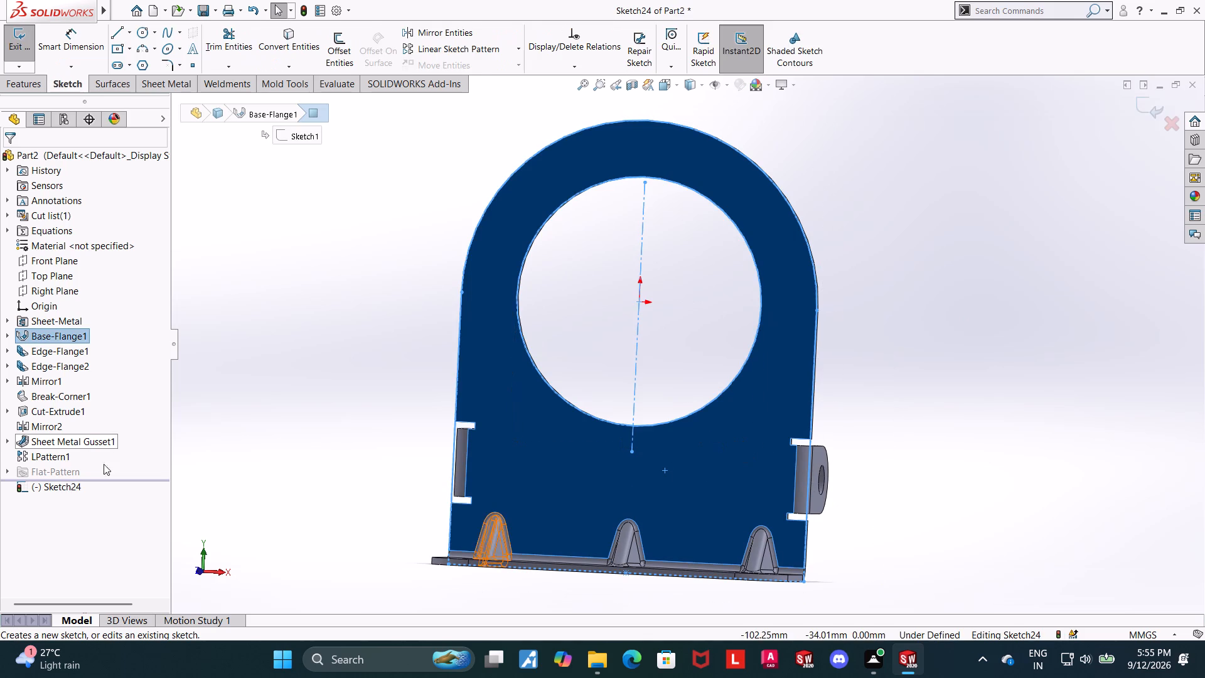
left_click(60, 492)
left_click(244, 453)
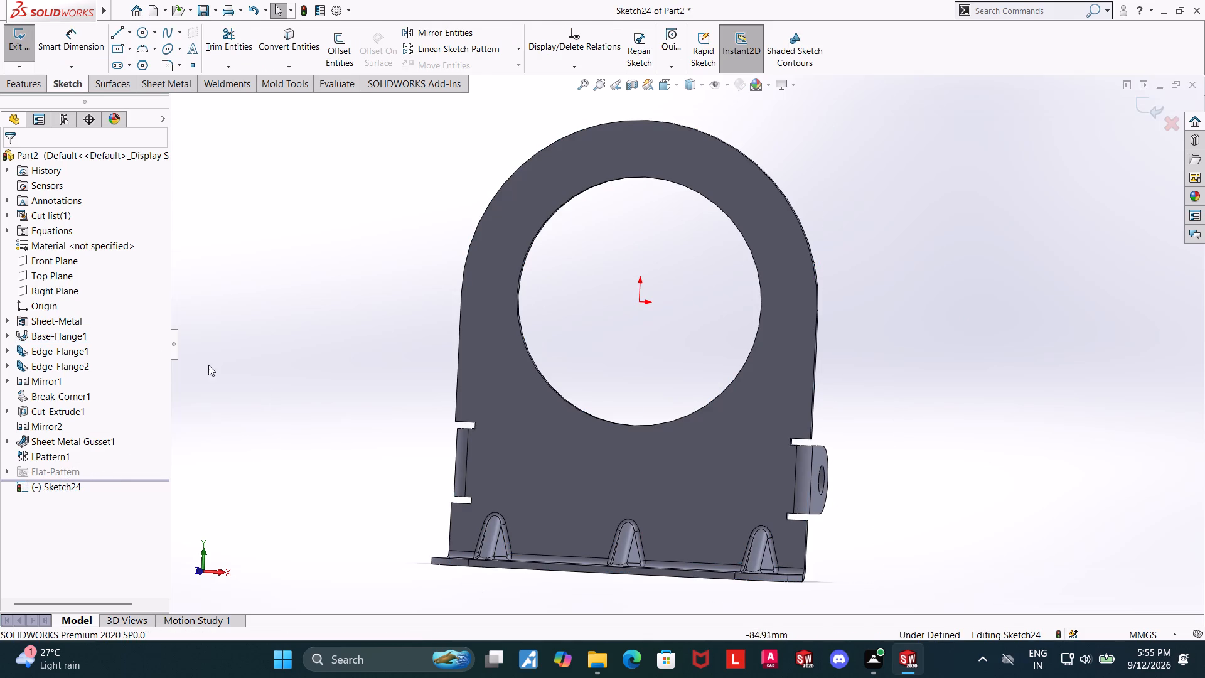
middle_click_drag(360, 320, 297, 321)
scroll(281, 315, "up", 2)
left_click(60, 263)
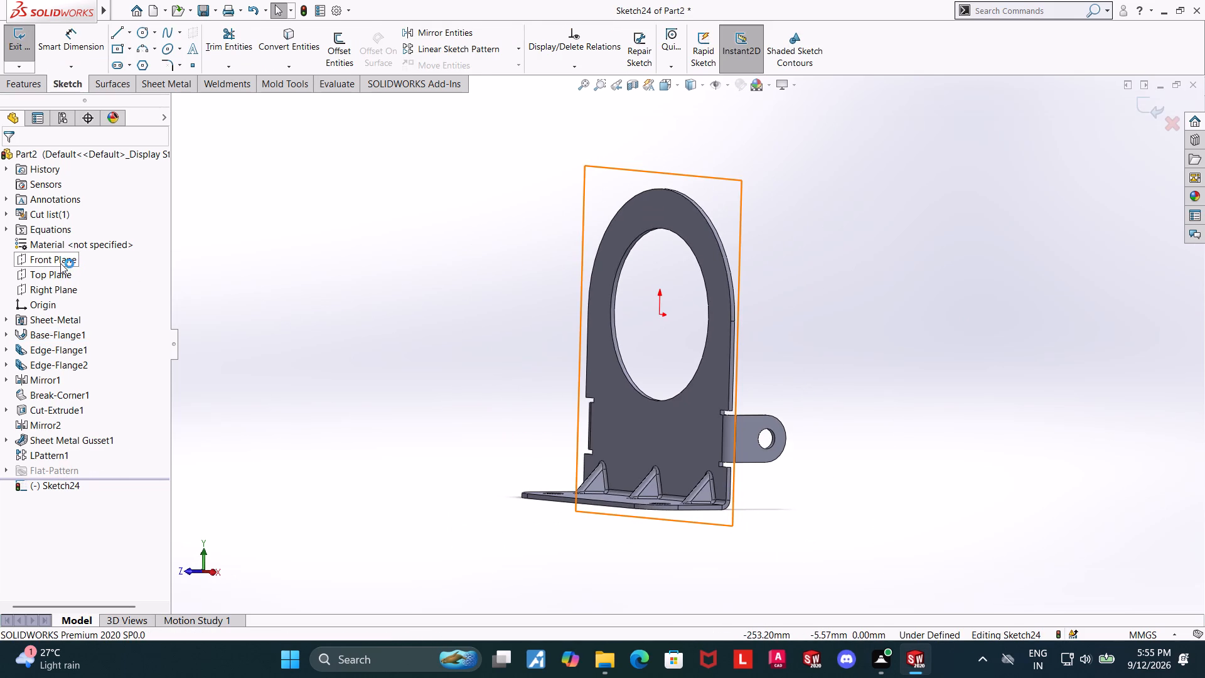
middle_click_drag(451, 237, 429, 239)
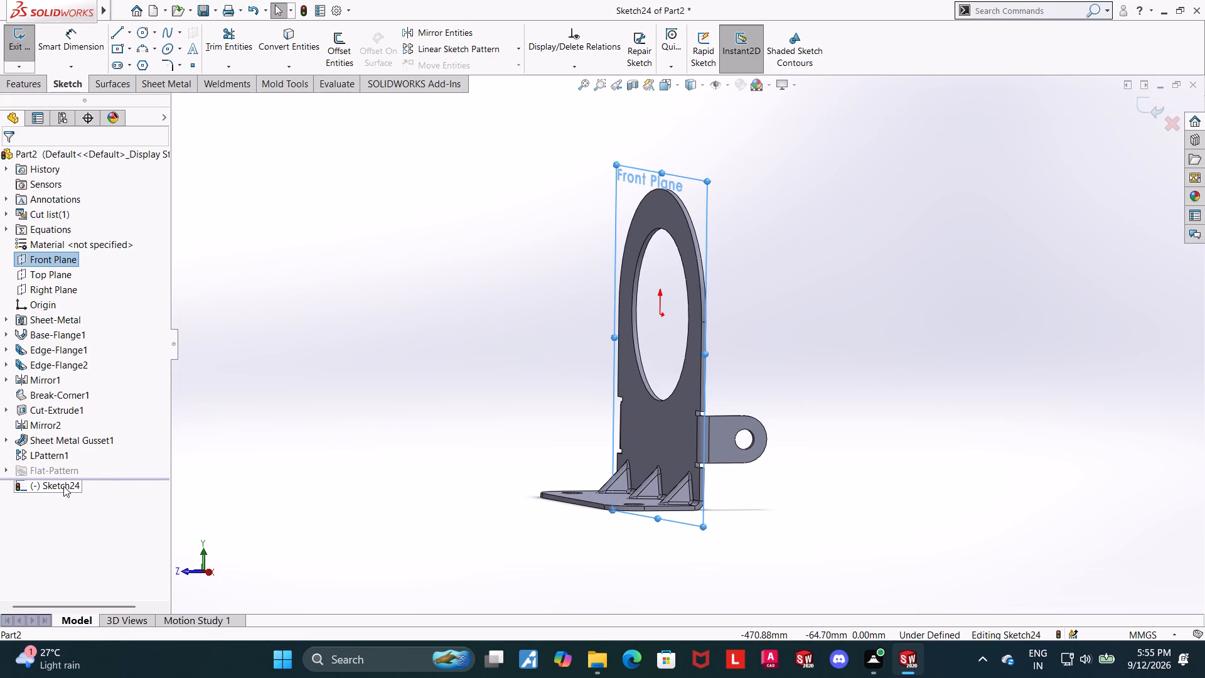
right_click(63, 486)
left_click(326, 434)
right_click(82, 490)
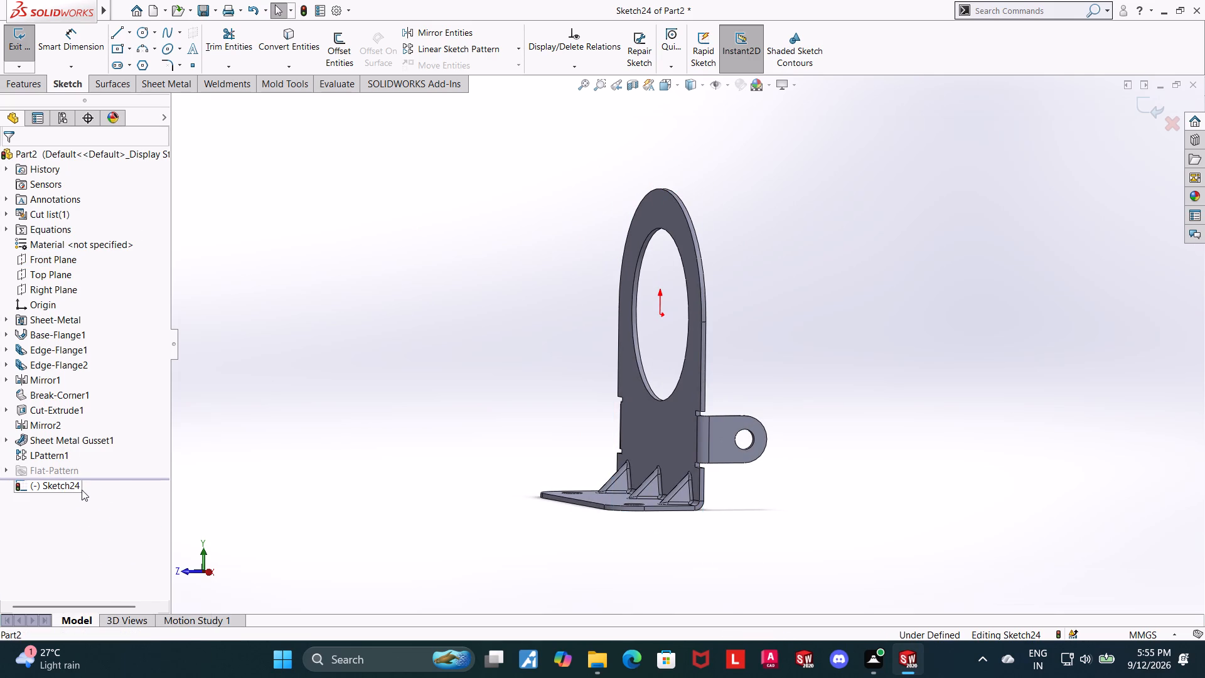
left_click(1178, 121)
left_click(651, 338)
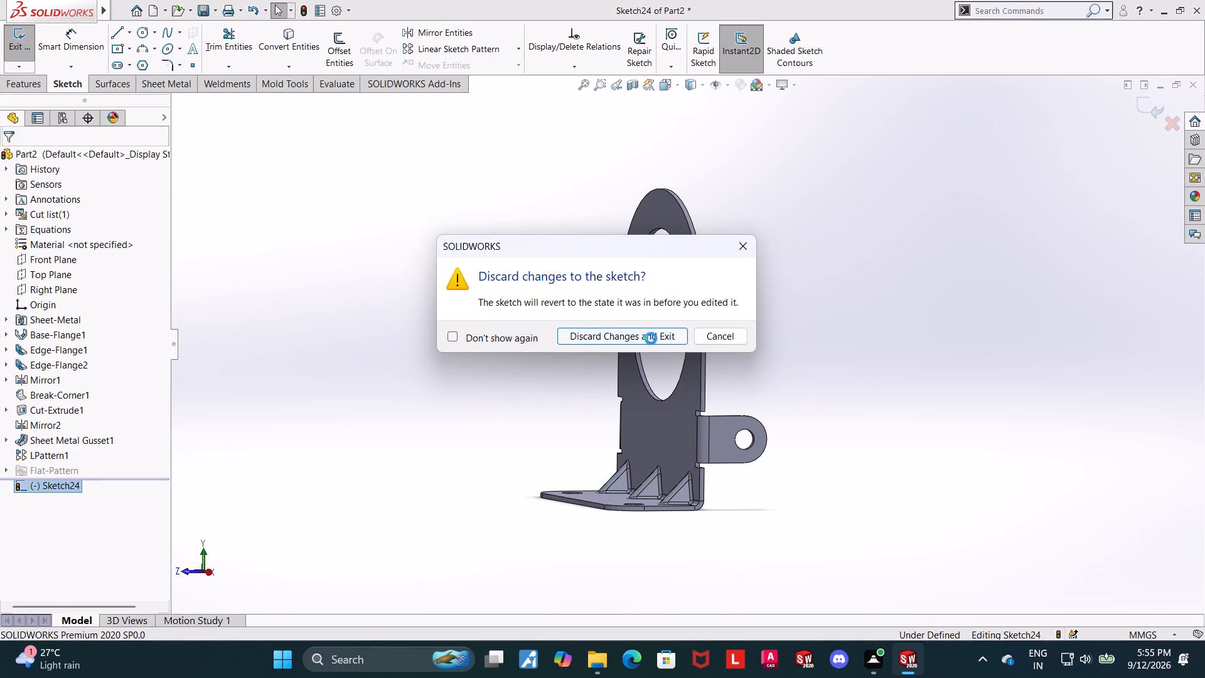
Start a new sketch on the Front Plane and orient the view normal to it.
middle_click_drag(260, 358, 301, 352)
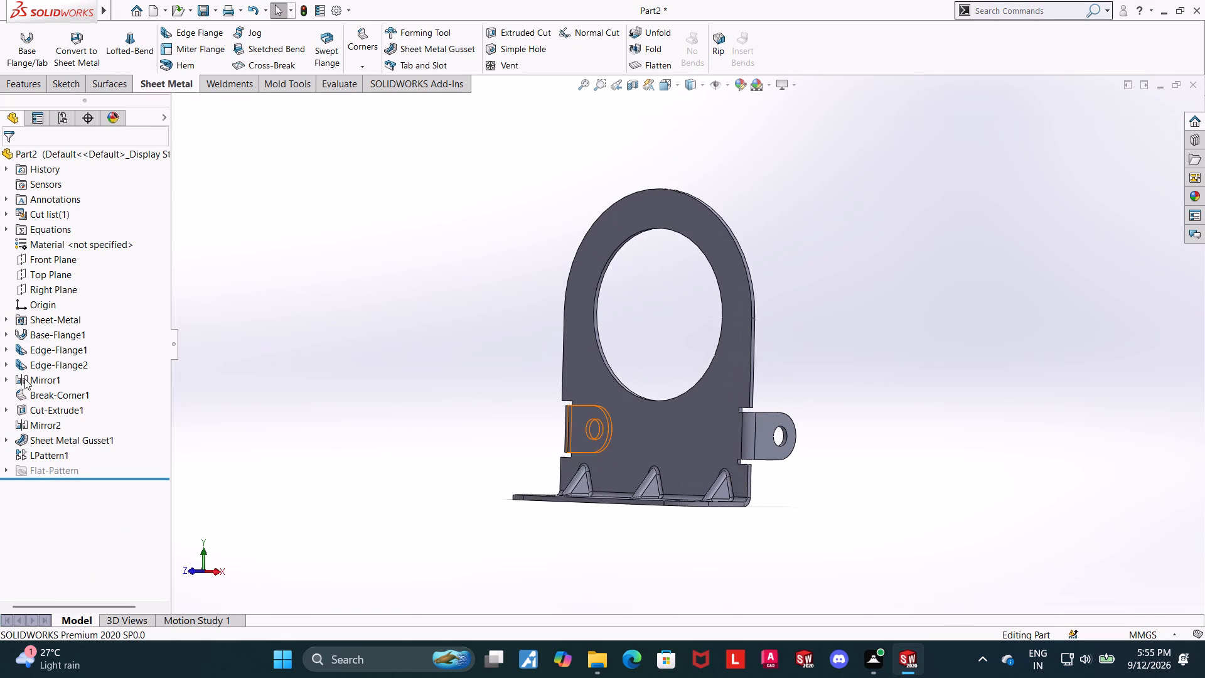
left_click(36, 259)
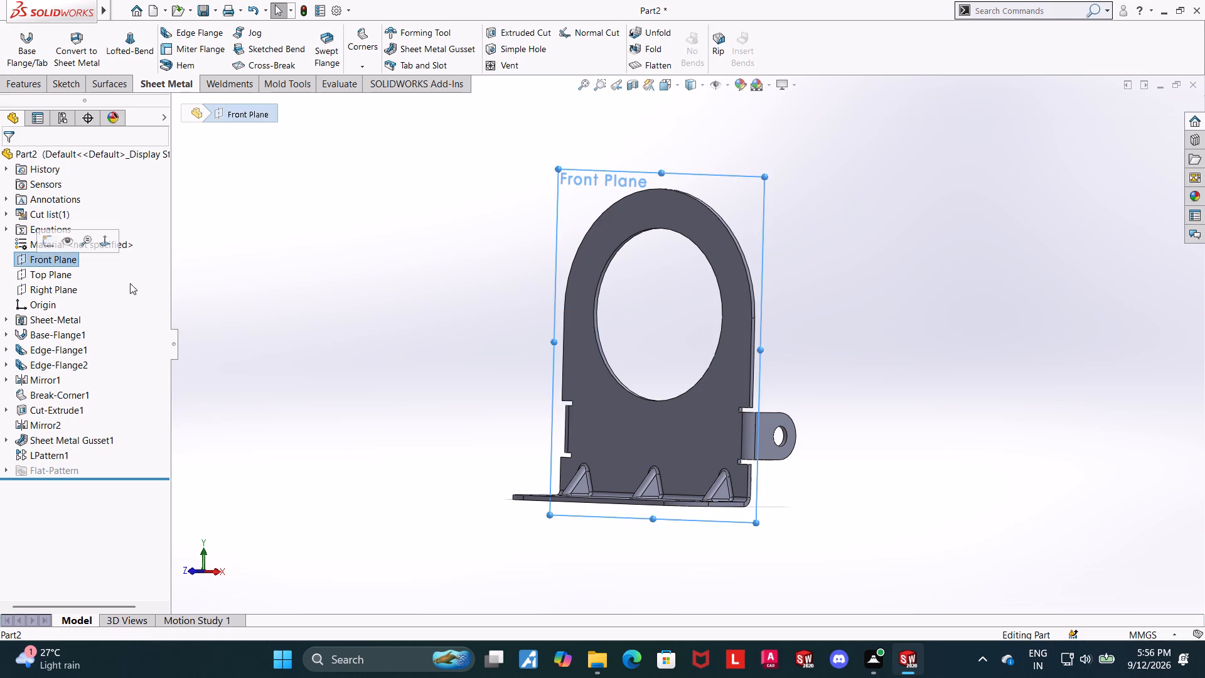
middle_click_drag(338, 291, 272, 287)
right_click(40, 259)
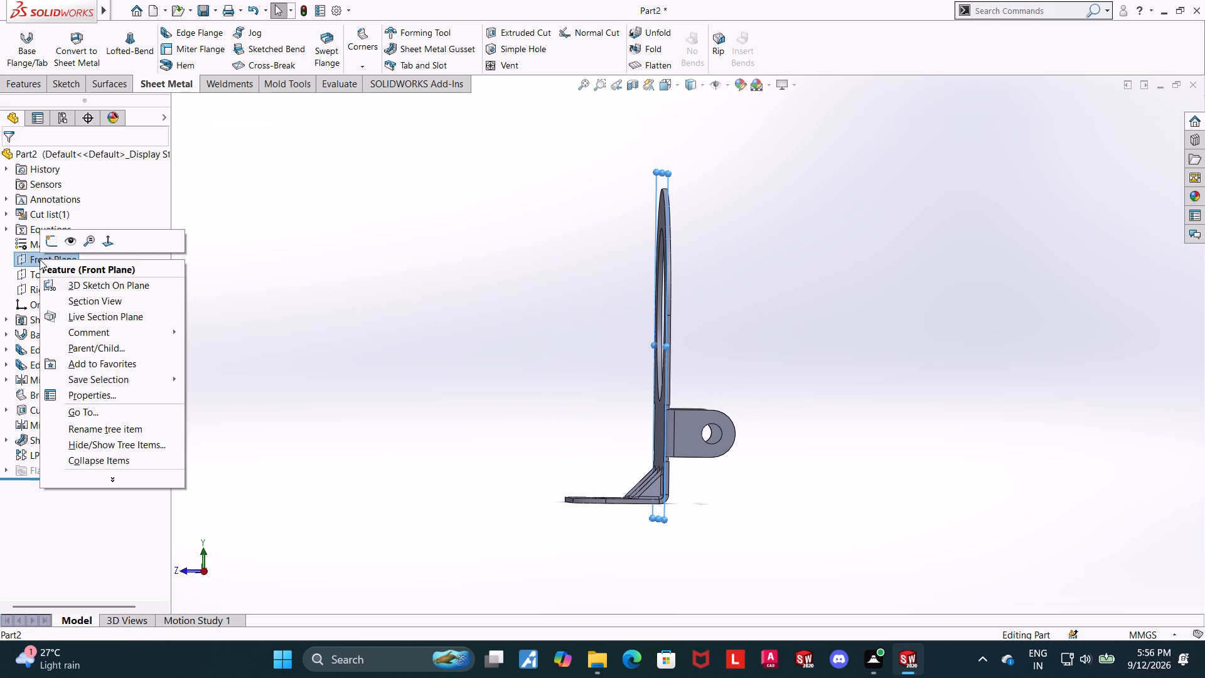
left_click(56, 246)
left_click(54, 487)
left_click(85, 463)
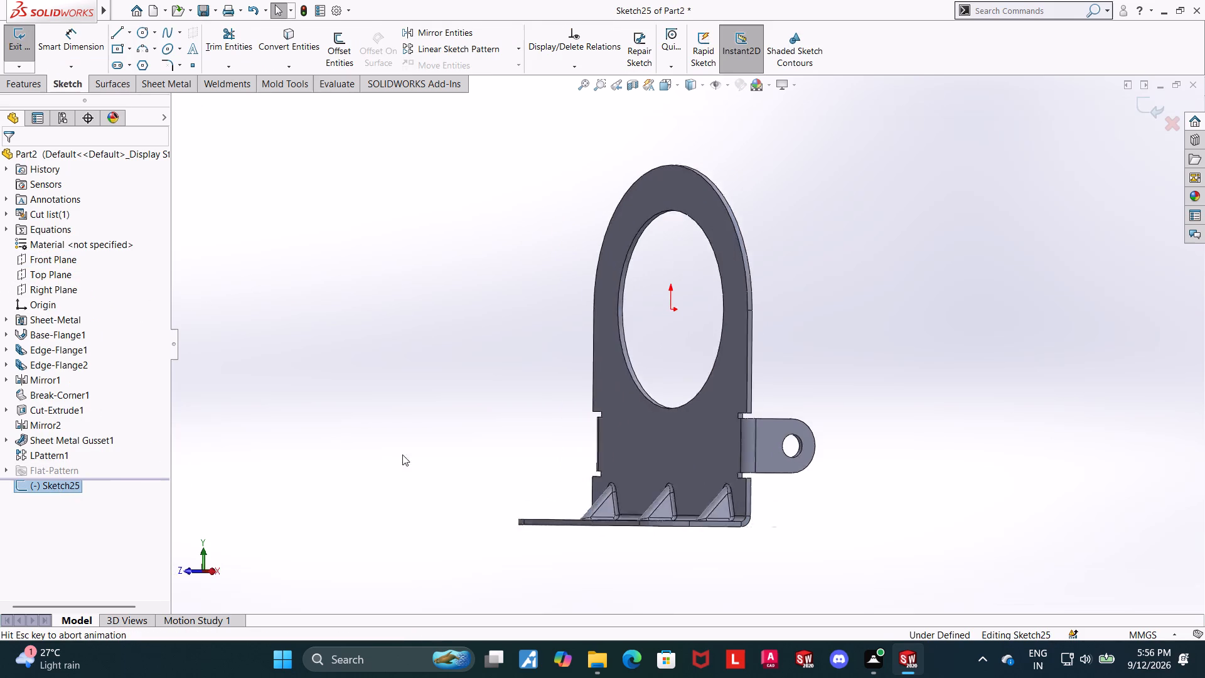
scroll(906, 382, "down", 1)
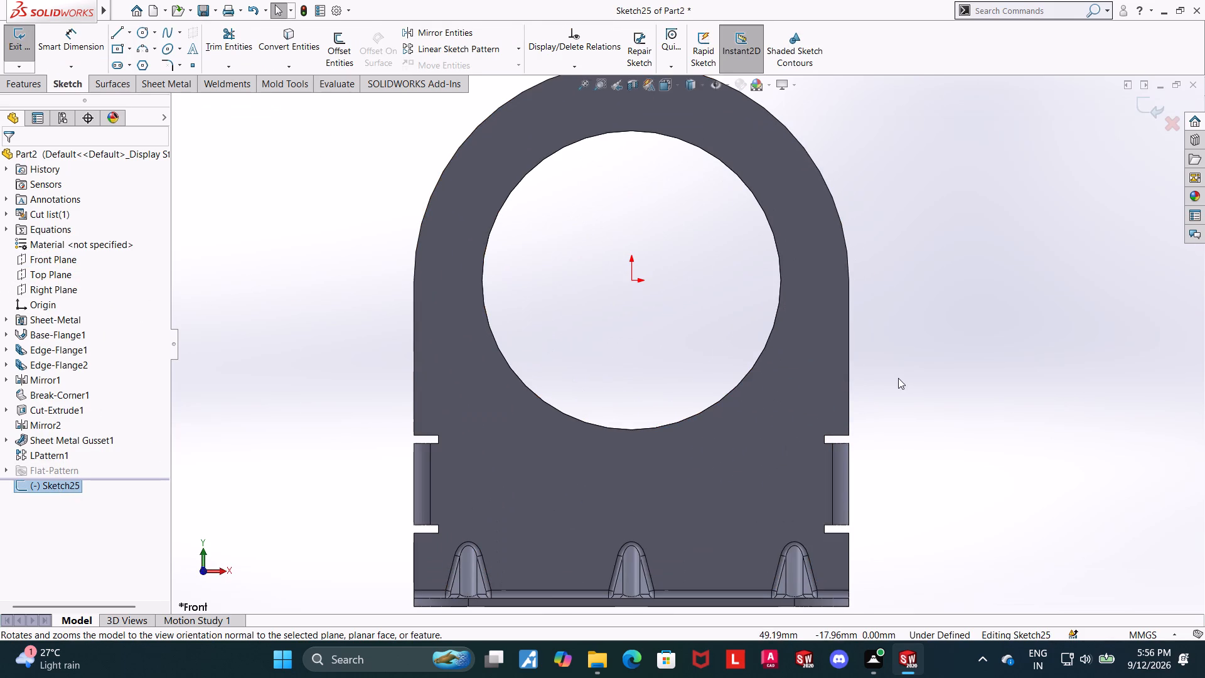
Draw a vertical centerline through the origin, from above the plate's arch to just below the large circular opening.
scroll(898, 378, "down", 1)
left_click(130, 33)
left_click(134, 72)
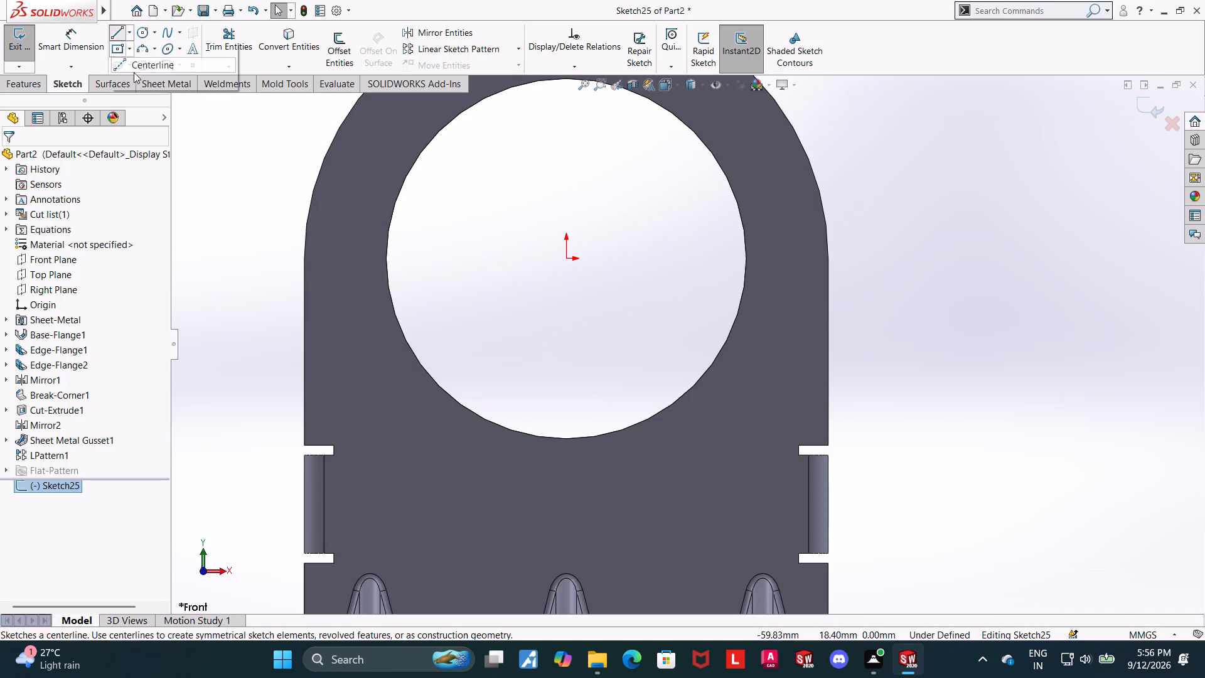
scroll(569, 274, "up", 3)
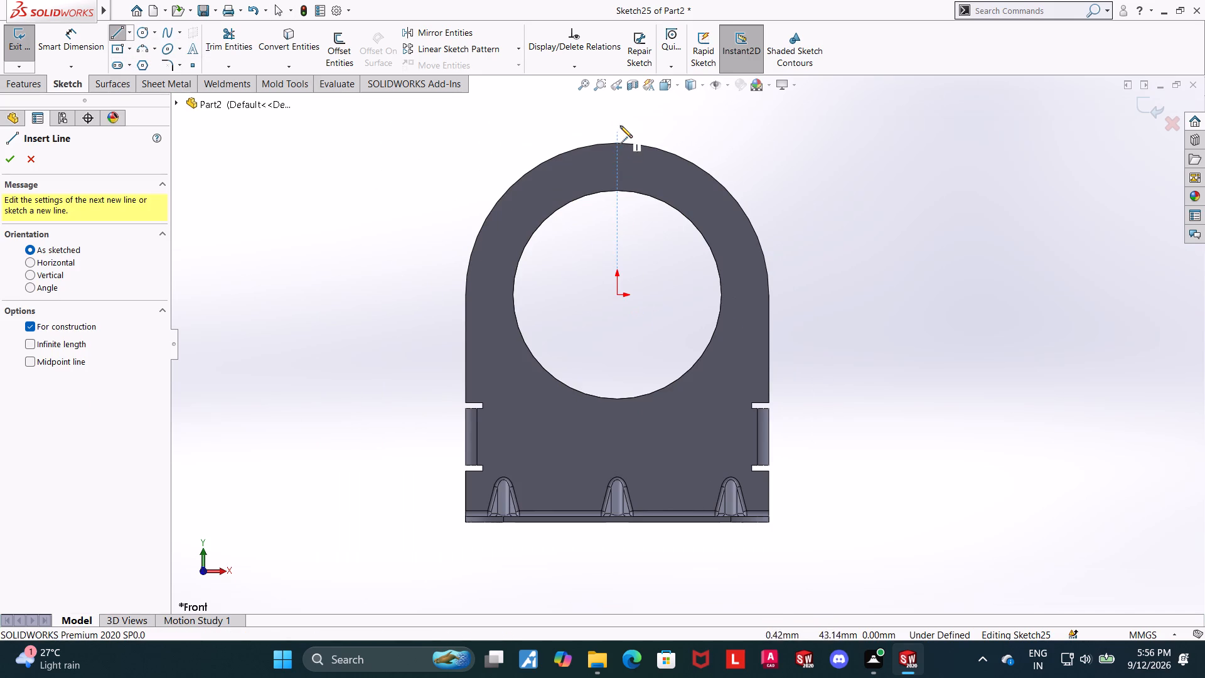
left_click(620, 116)
left_click(620, 435)
key("Escape")
key("Escape")
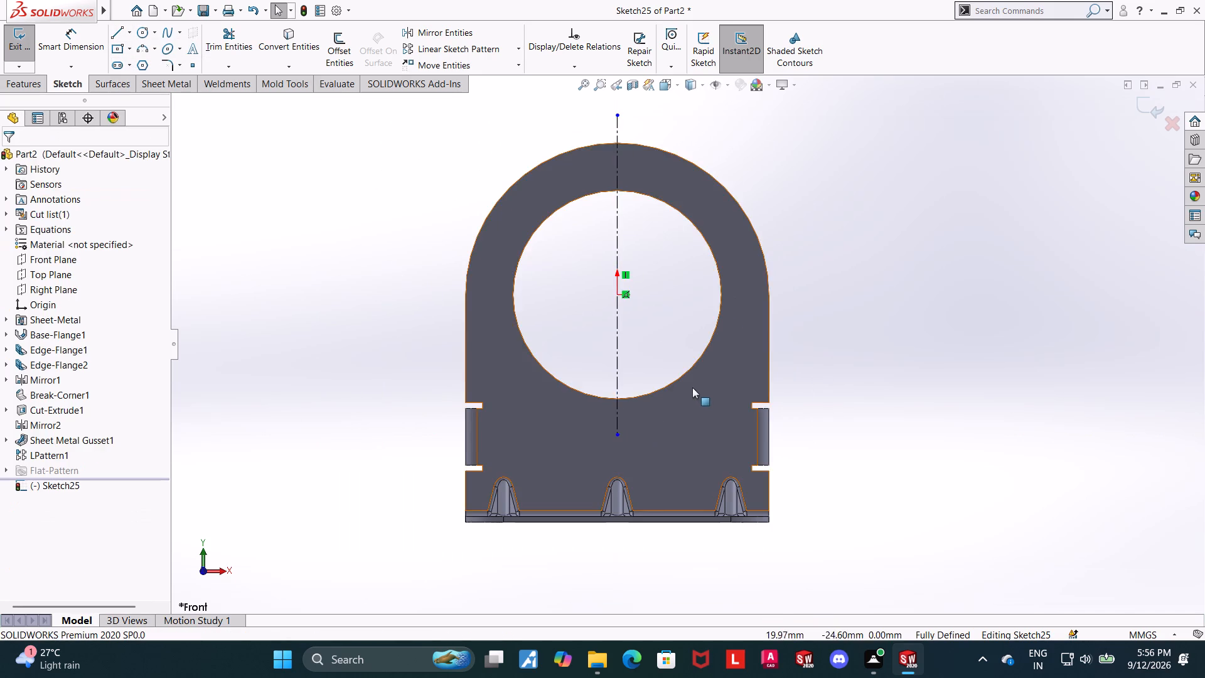
Sketch a circle about 10.2 mm in diameter centered on the centerline, about 11.5 mm below the origin.
scroll(692, 387, "down", 2)
scroll(573, 293, "down", 1)
left_click(141, 30)
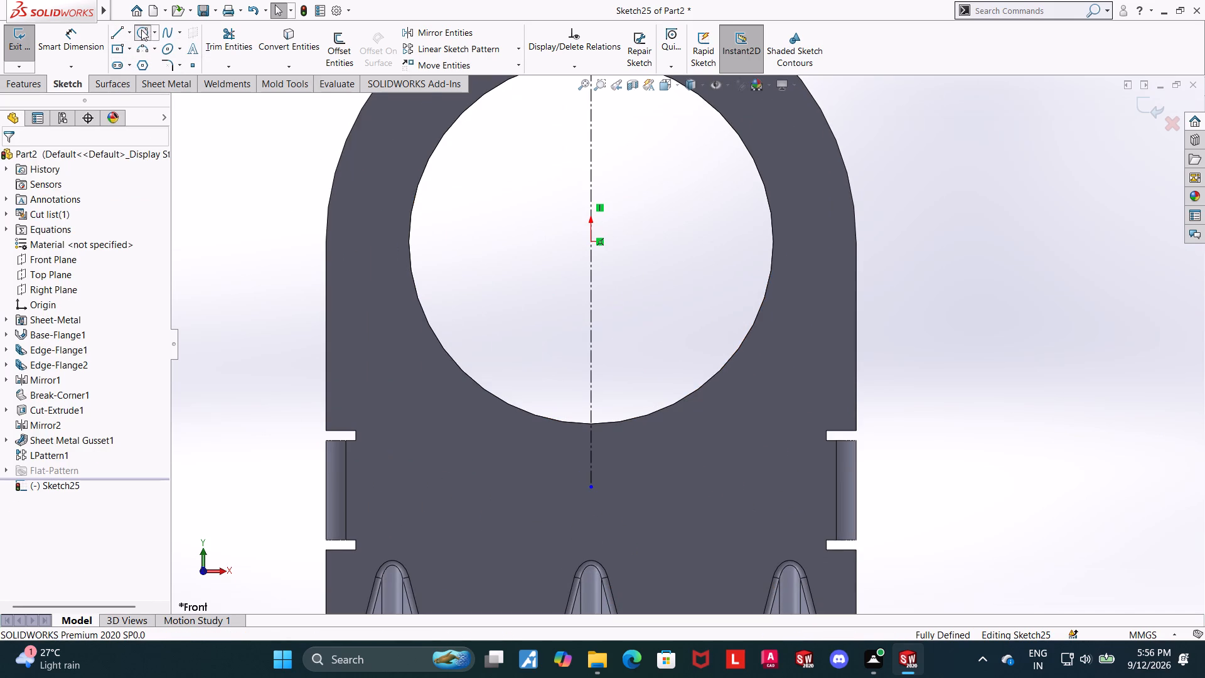
key("Escape")
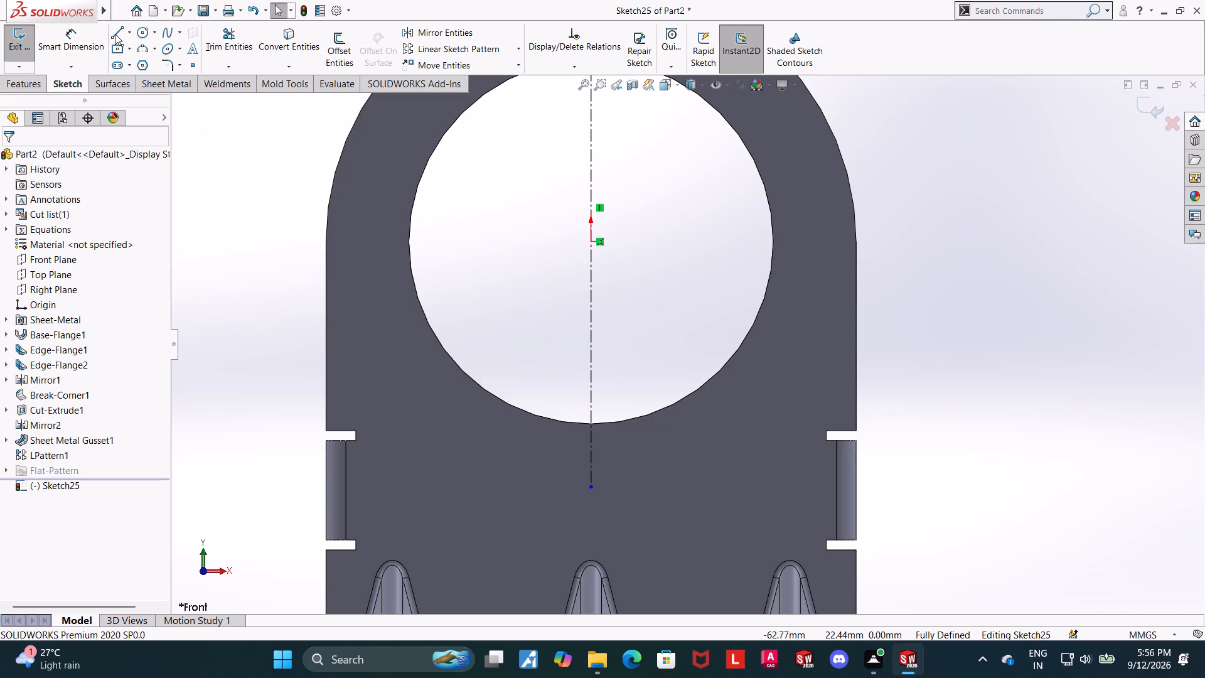
left_click(144, 33)
left_click(590, 318)
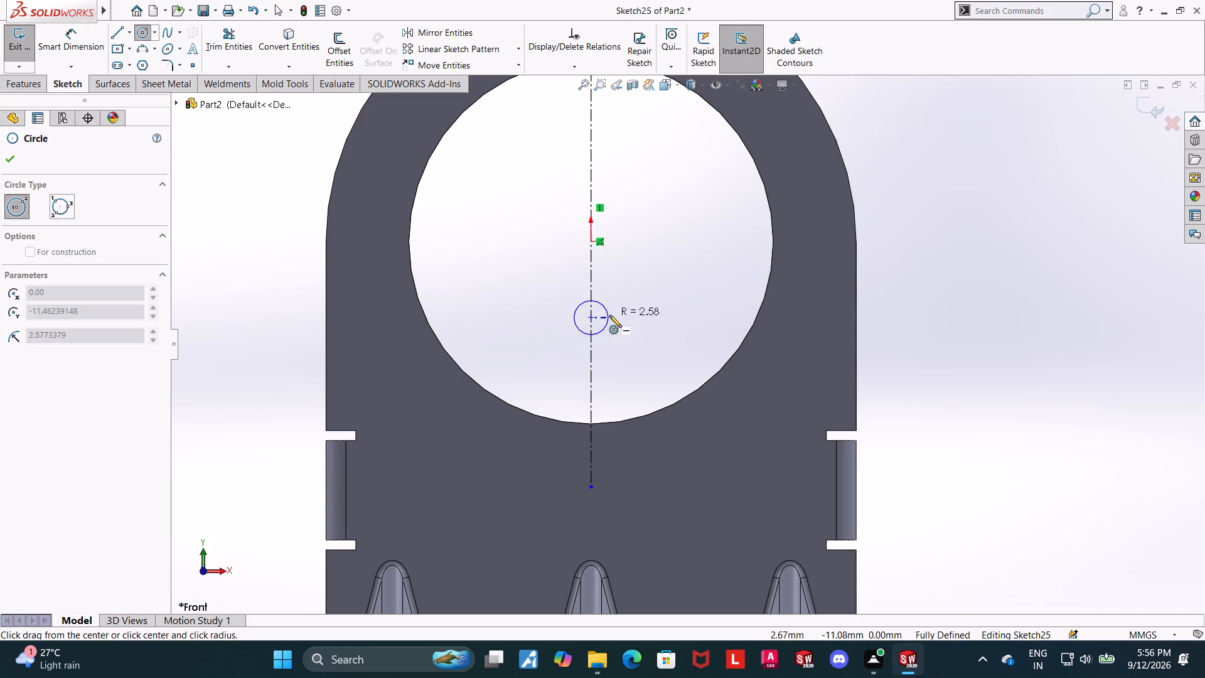
left_click(624, 313)
key("Escape")
key("Escape")
key("Escape")
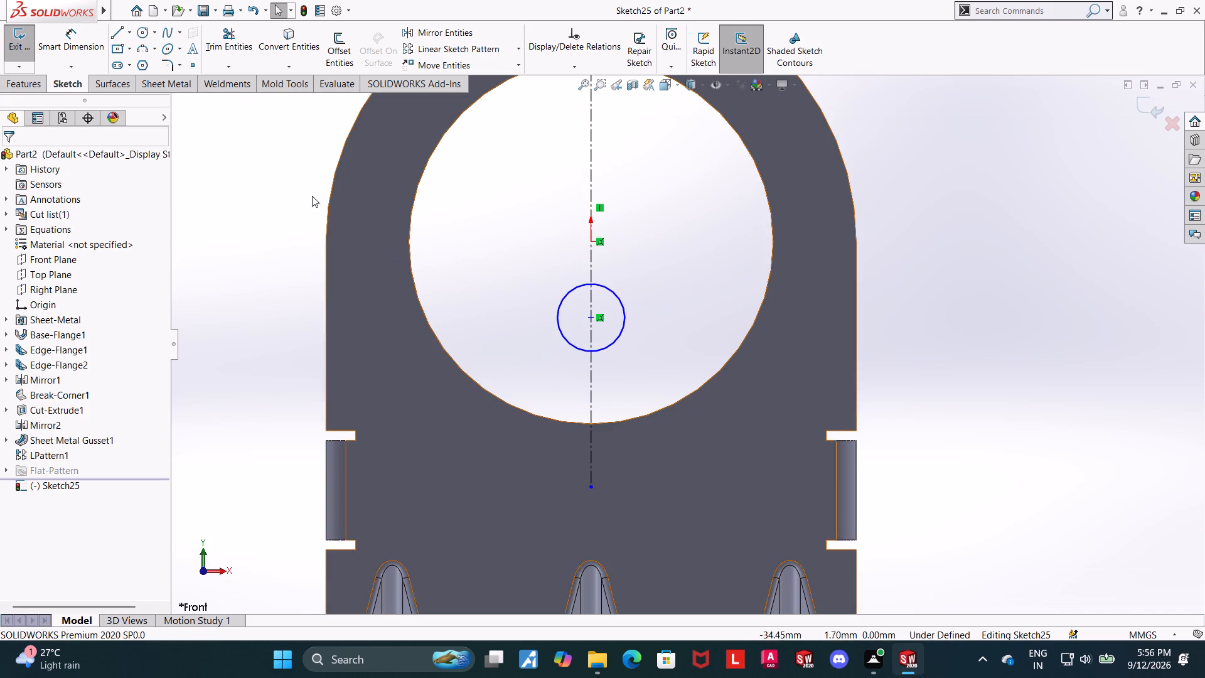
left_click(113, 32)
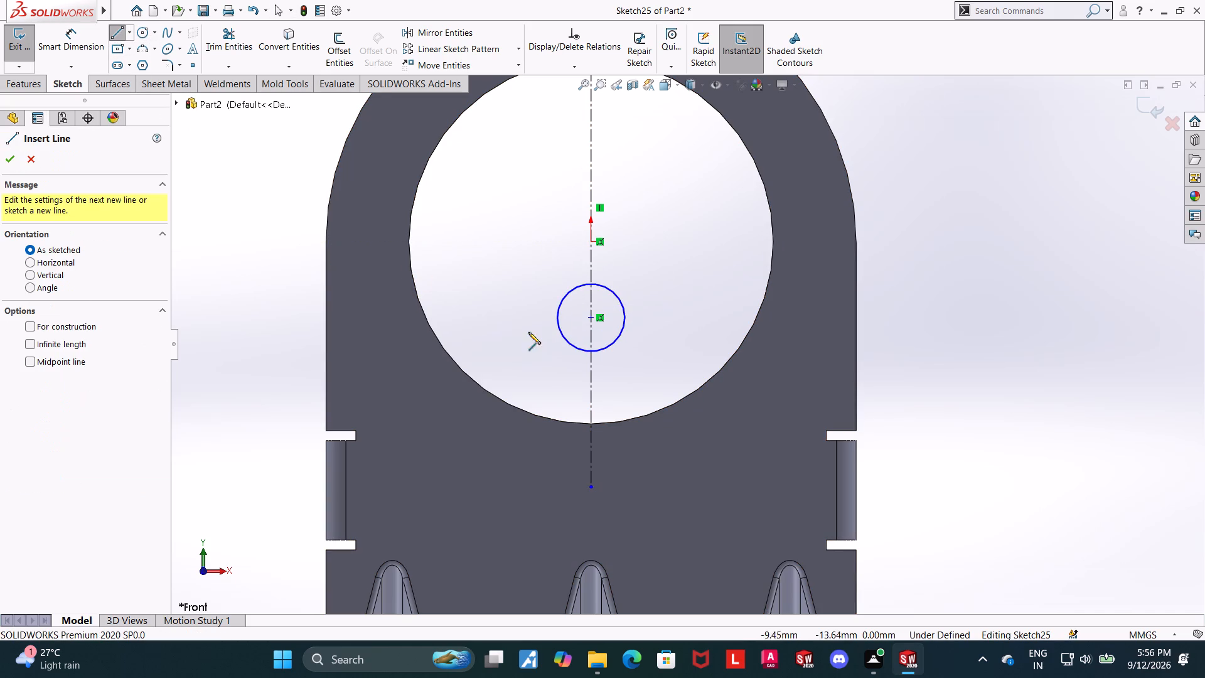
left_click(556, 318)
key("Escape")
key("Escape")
Dimension the small circle's diameter as 10 mm.
left_click(55, 43)
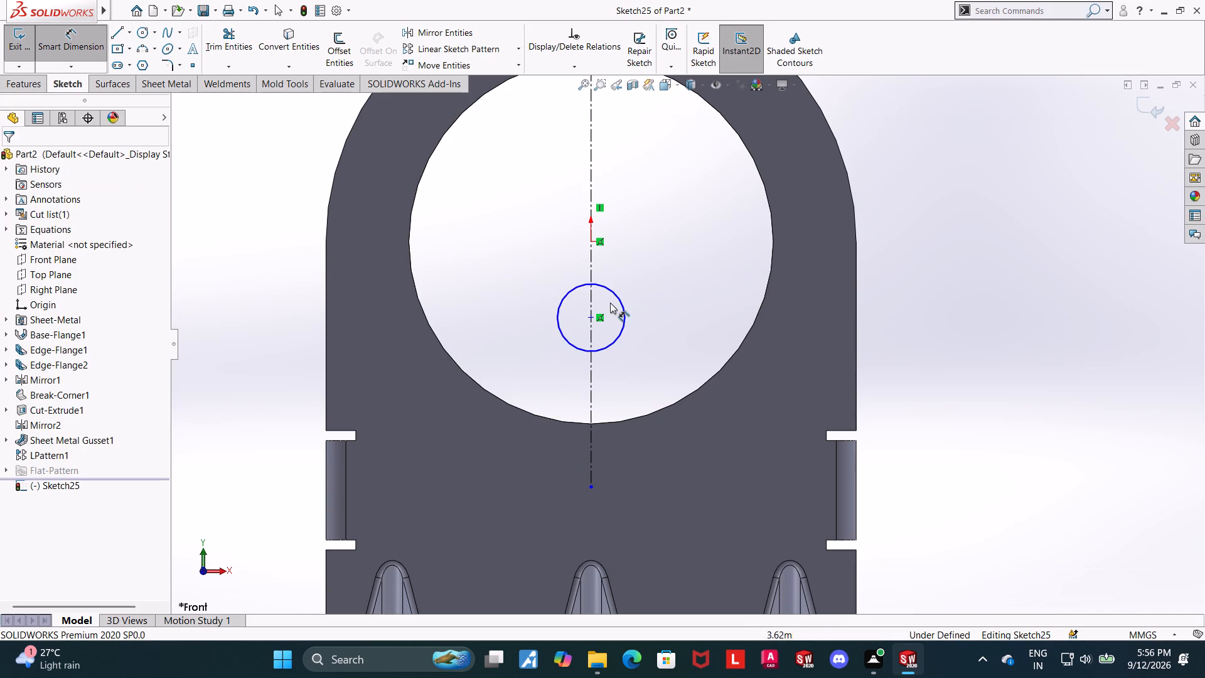
left_click(621, 299)
left_click(653, 286)
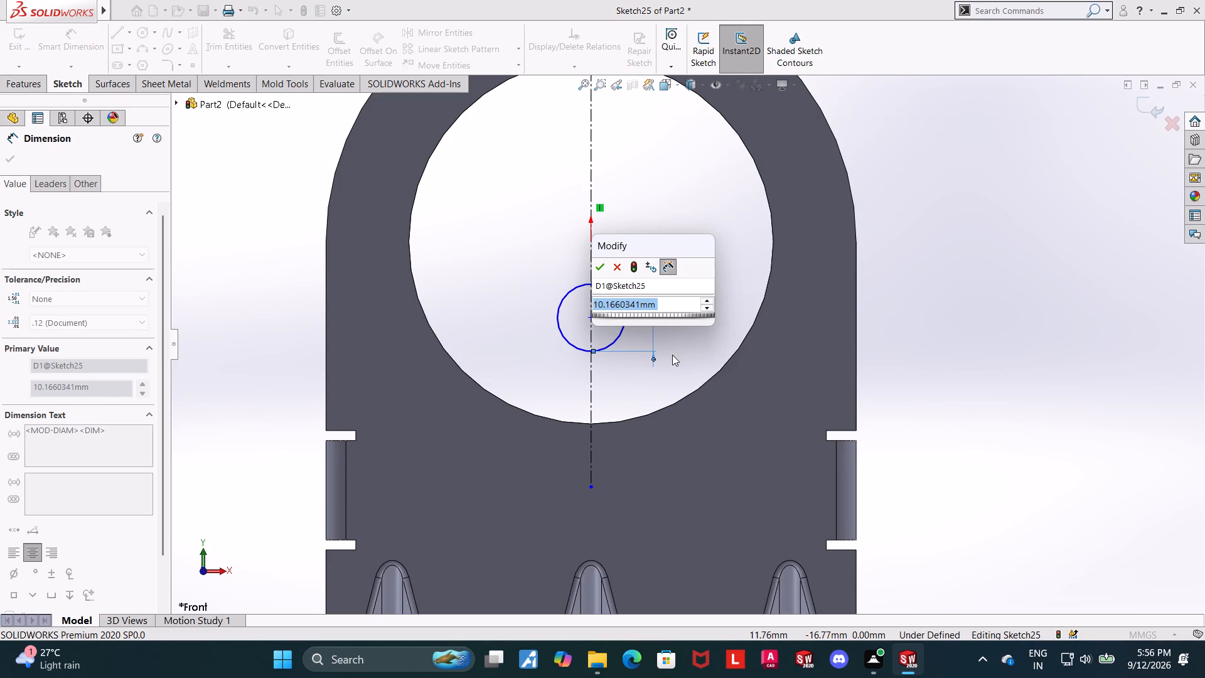
type("10")
key("Return")
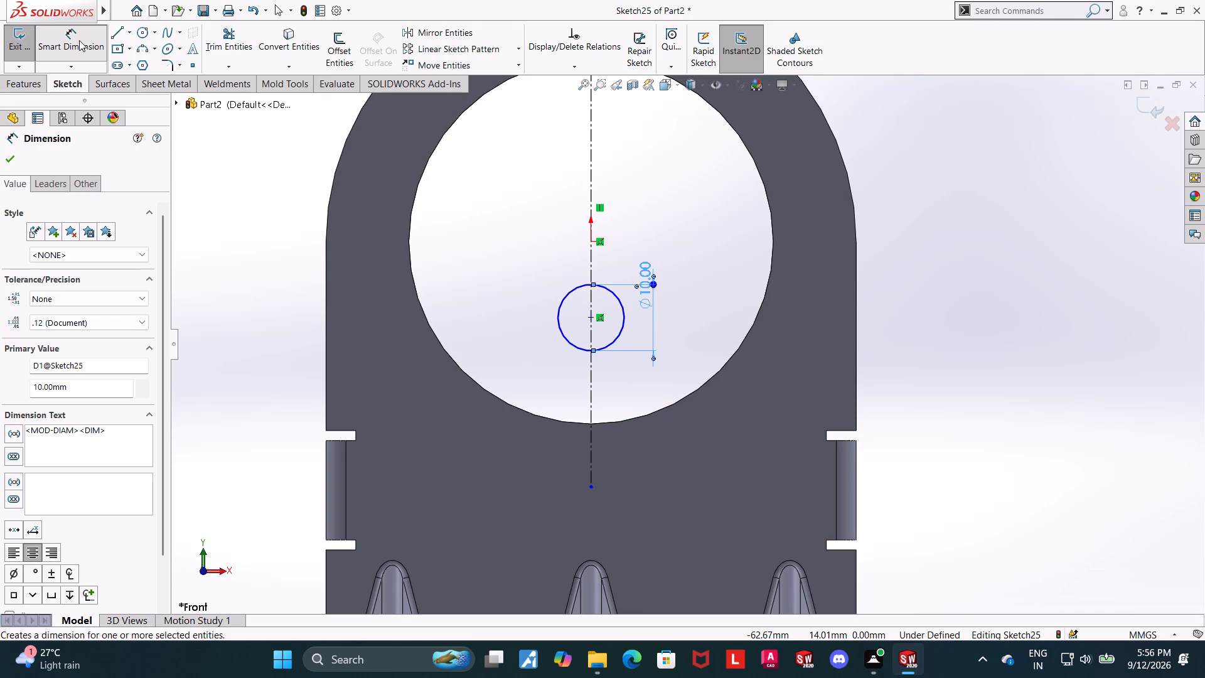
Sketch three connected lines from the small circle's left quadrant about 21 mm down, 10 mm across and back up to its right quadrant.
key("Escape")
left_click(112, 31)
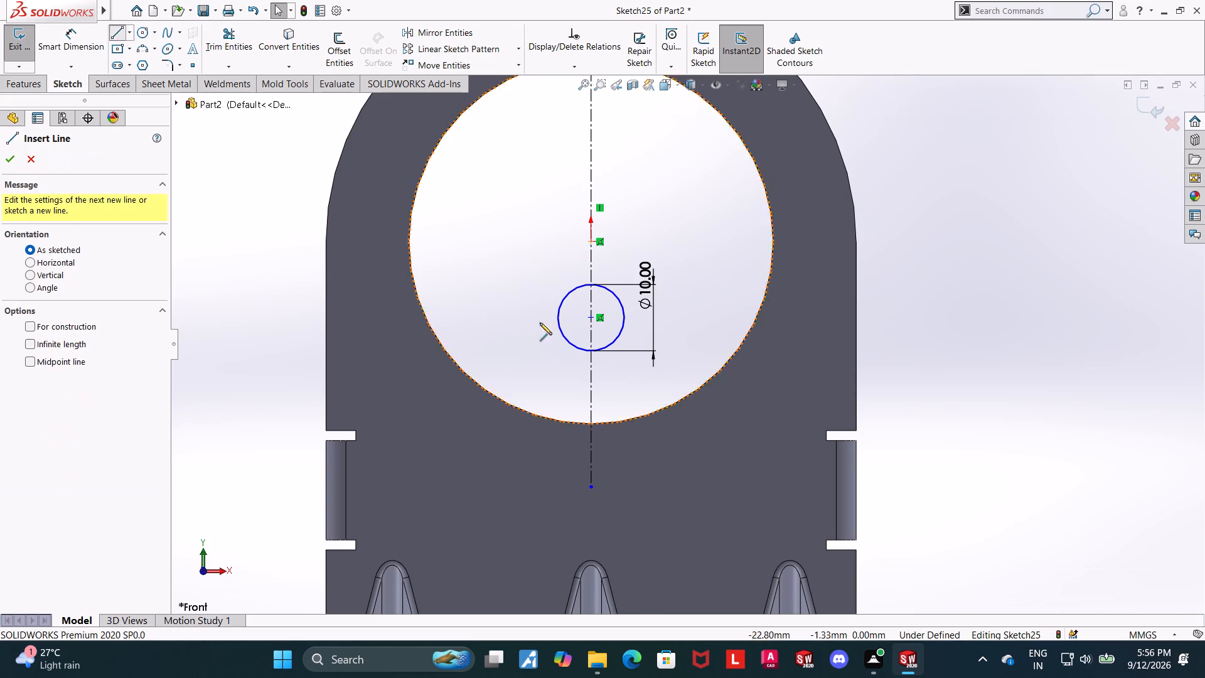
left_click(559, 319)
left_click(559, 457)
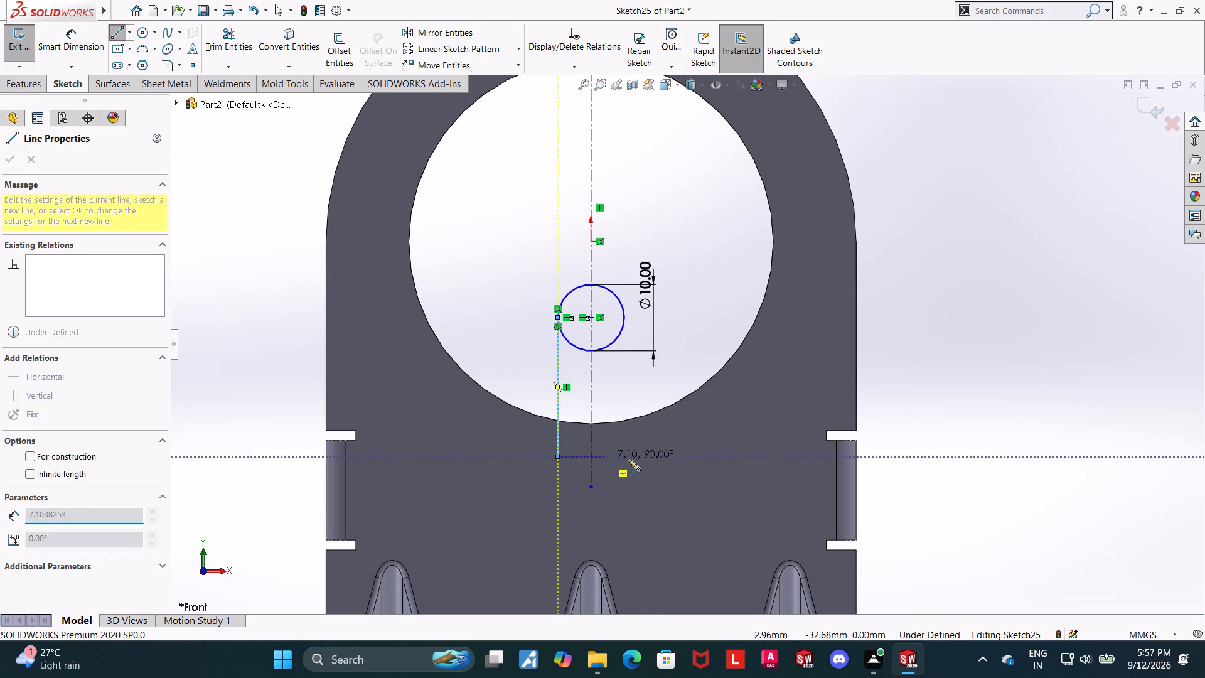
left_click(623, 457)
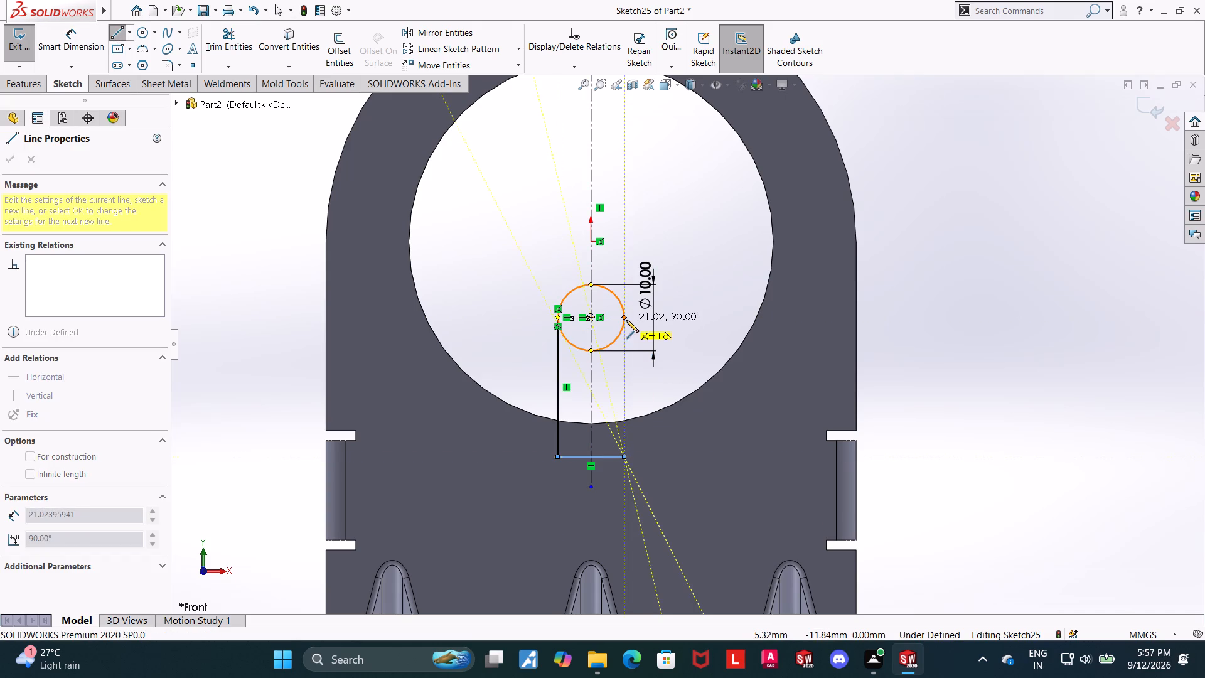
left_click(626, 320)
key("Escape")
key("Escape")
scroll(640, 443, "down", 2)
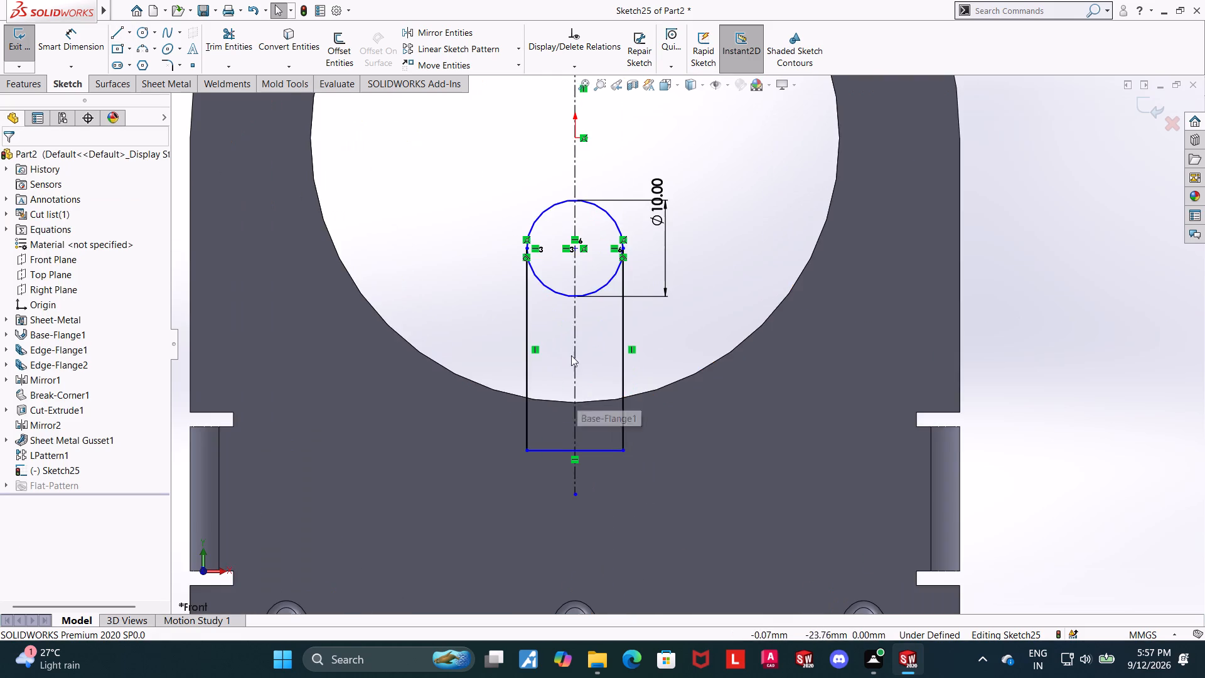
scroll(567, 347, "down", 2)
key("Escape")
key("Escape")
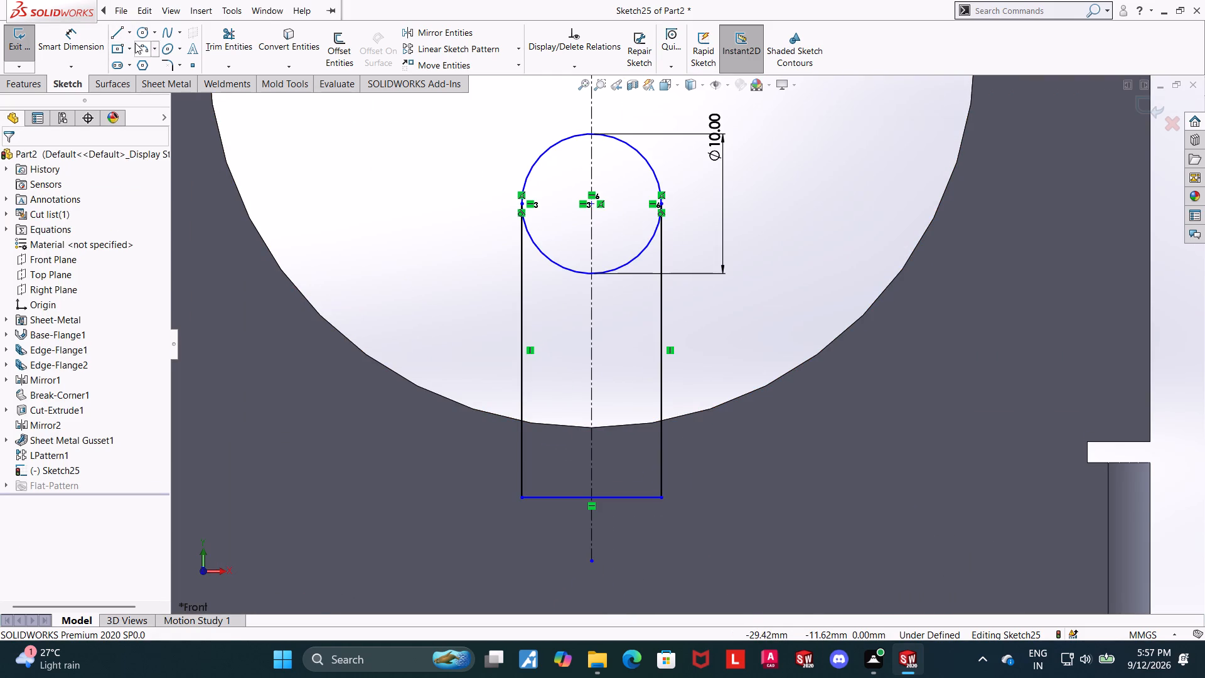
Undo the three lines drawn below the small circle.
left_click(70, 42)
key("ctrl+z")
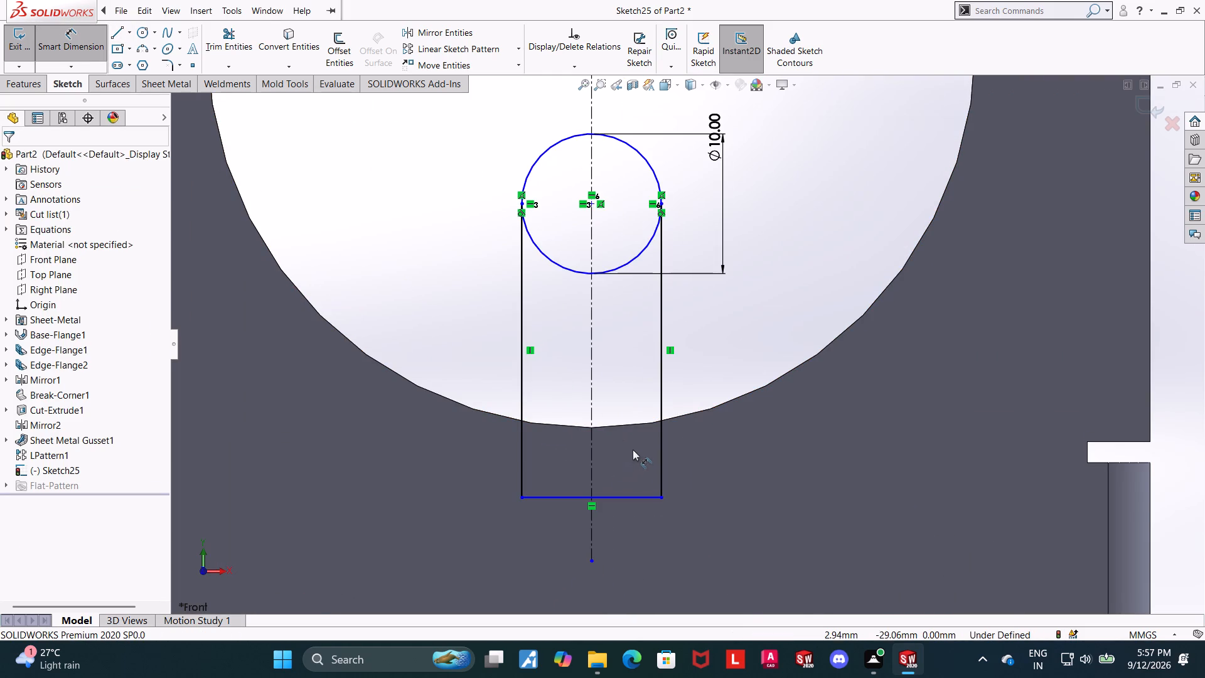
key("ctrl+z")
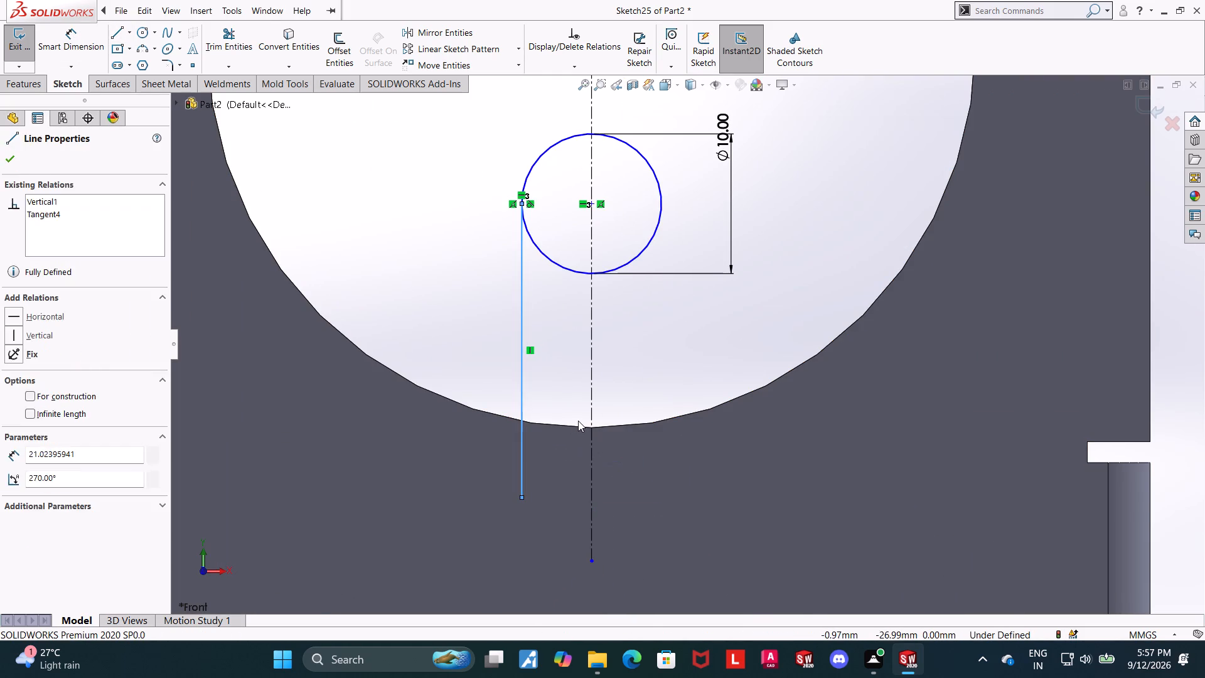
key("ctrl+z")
Sketch tangent lines about 16 mm down from both side quadrants of the small circle, joined by a 10 mm horizontal line at the large hole's lowest point.
left_click(113, 35)
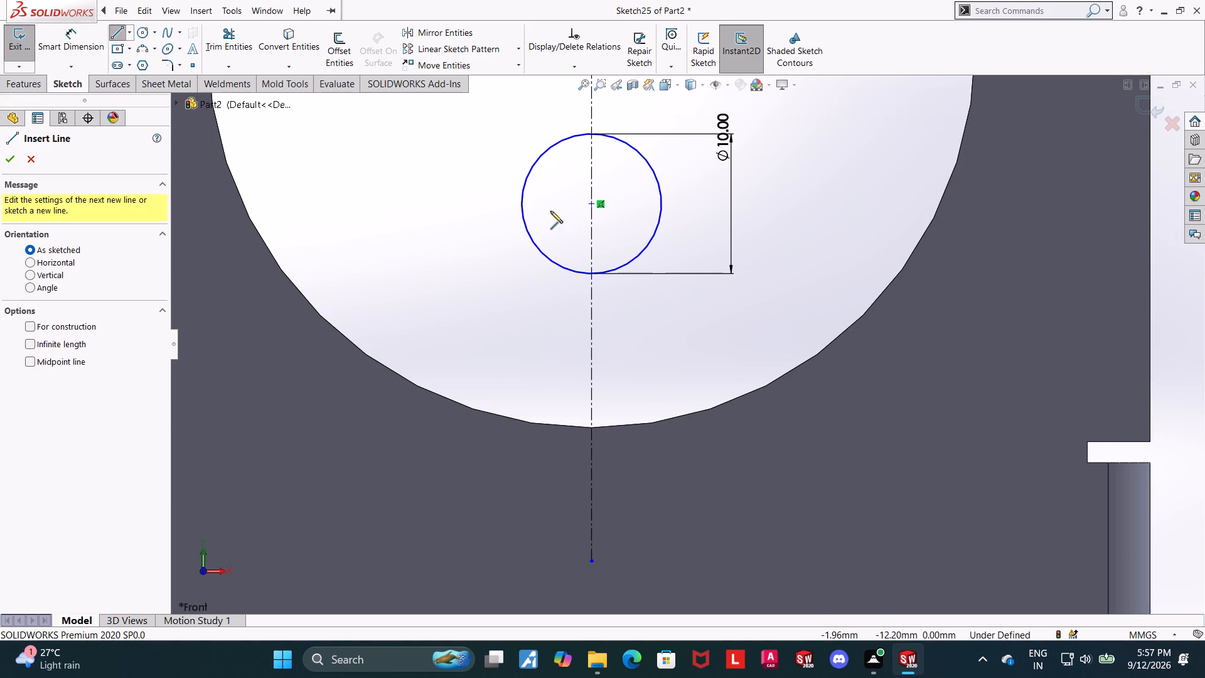
left_click(521, 202)
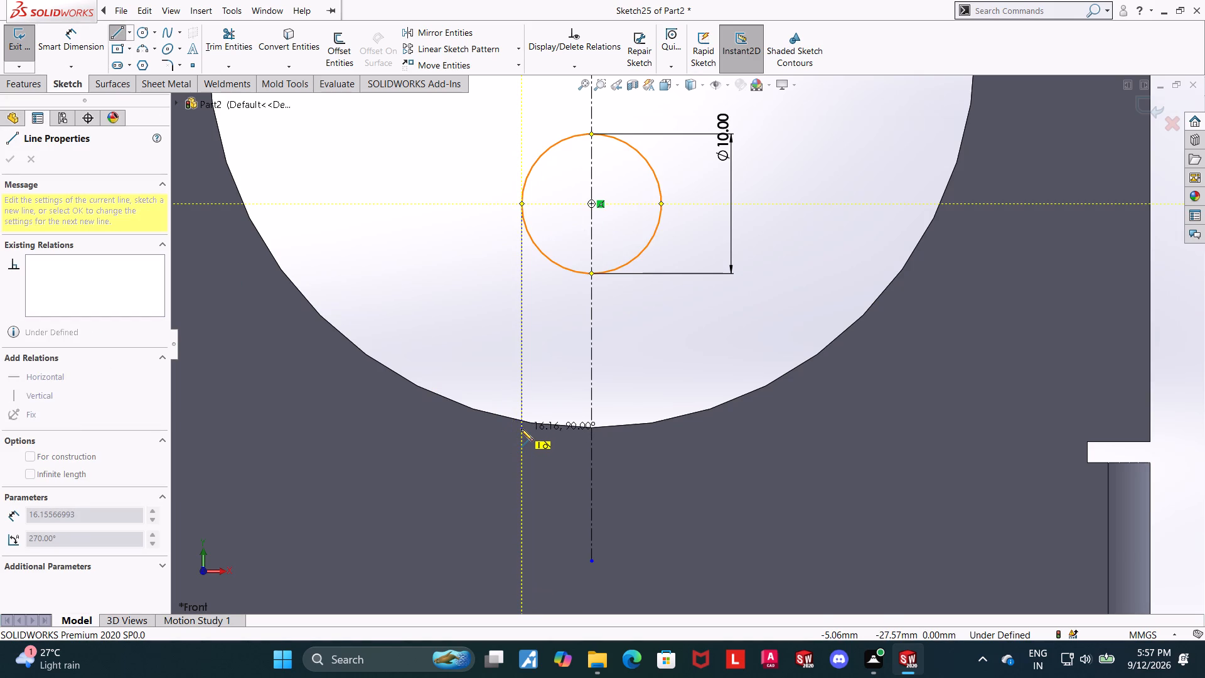
left_click(522, 428)
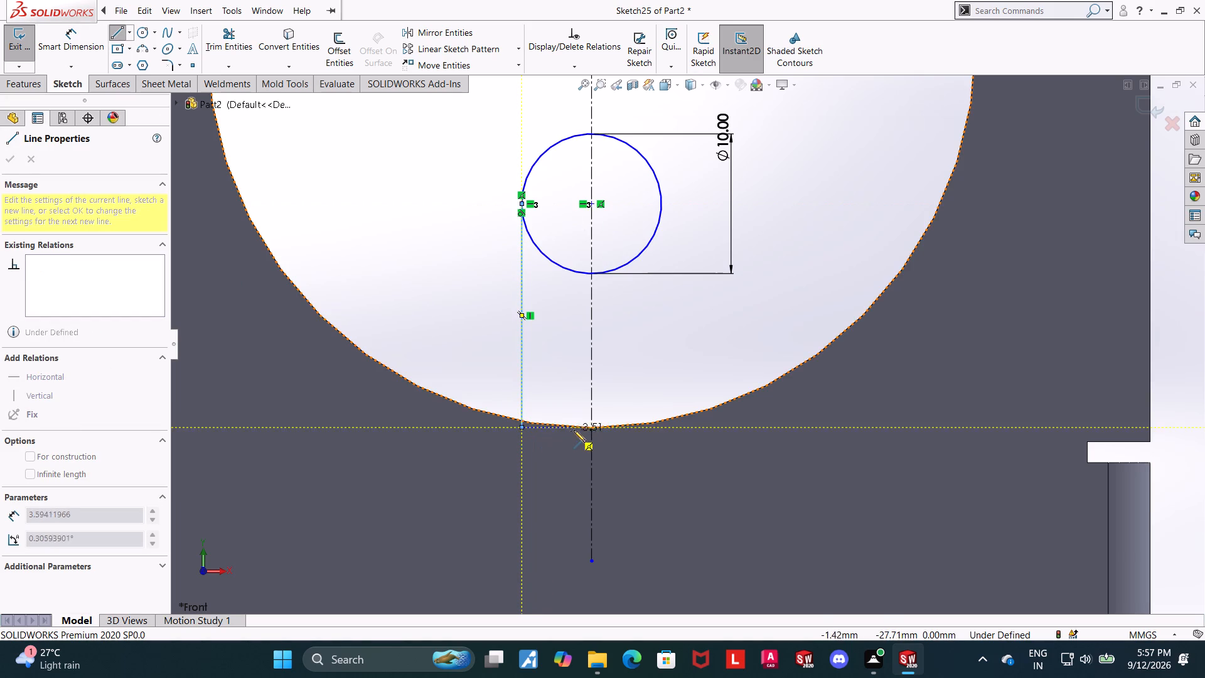
left_click(661, 431)
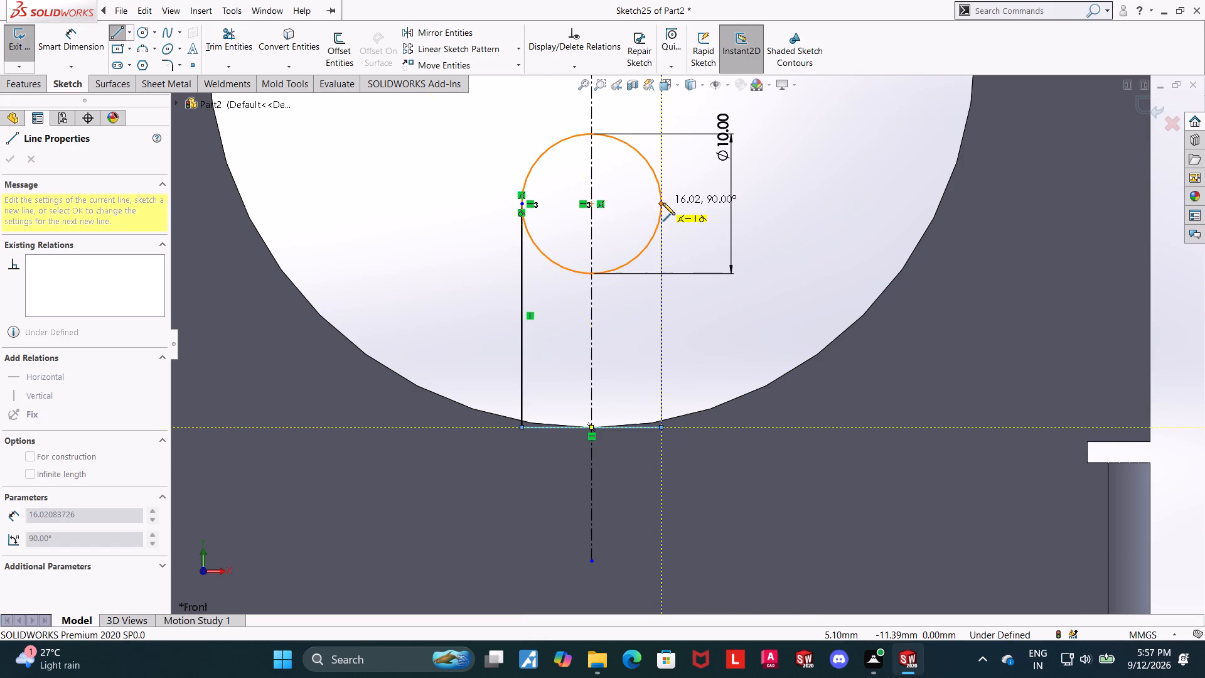
left_click(663, 203)
key("Escape")
key("Escape")
scroll(575, 423, "down", 4)
scroll(645, 404, "down", 10)
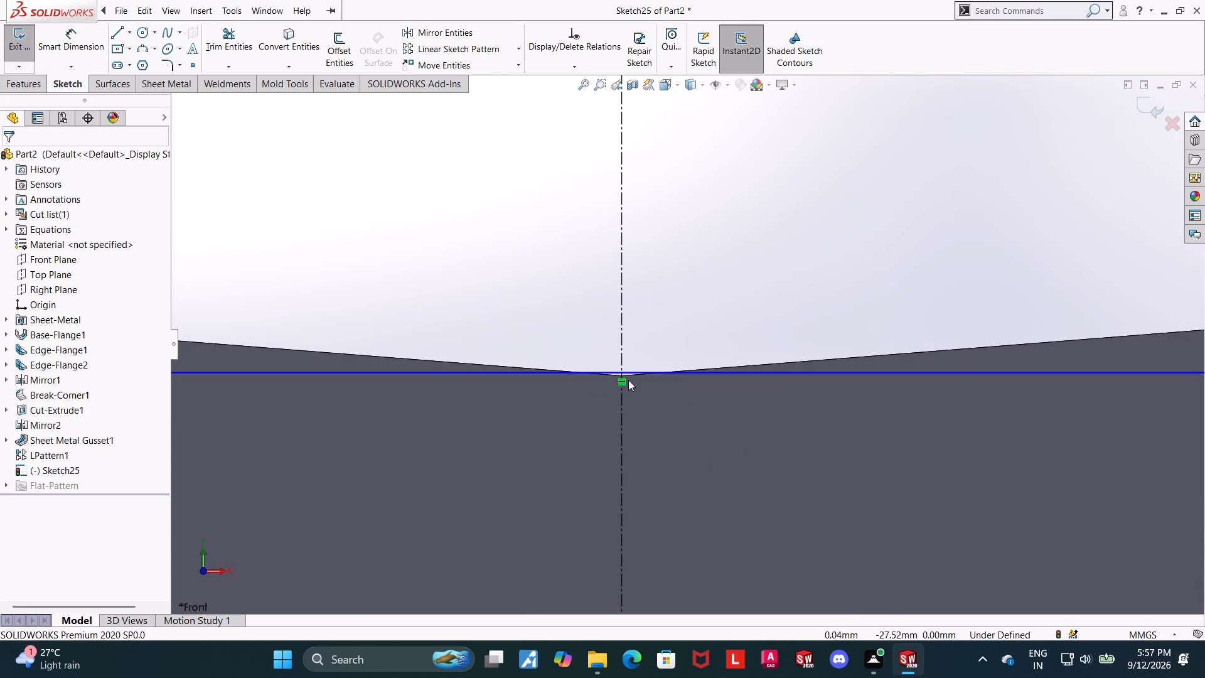
scroll(622, 370, "up", 9)
scroll(664, 328, "up", 3)
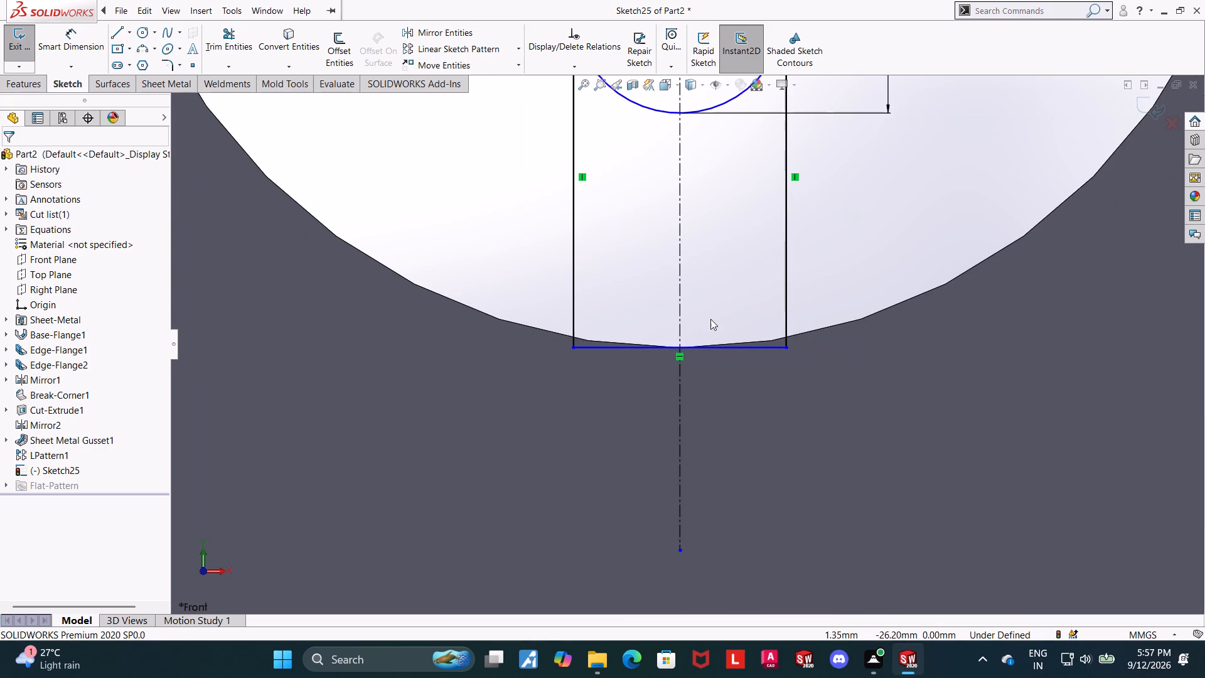
Trim away the horizontal line joining the lower ends of the two vertical lines.
scroll(710, 317, "down", 4)
left_click(235, 36)
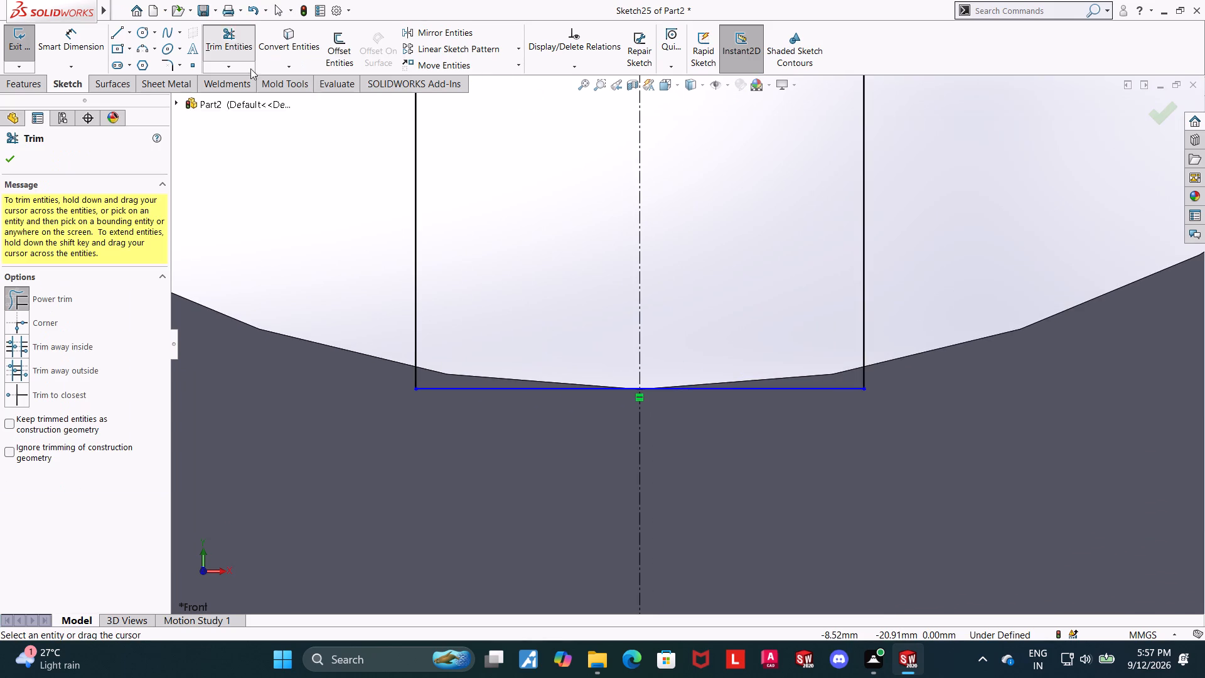
left_click_drag(492, 242, 508, 412)
left_click_drag(711, 317, 733, 411)
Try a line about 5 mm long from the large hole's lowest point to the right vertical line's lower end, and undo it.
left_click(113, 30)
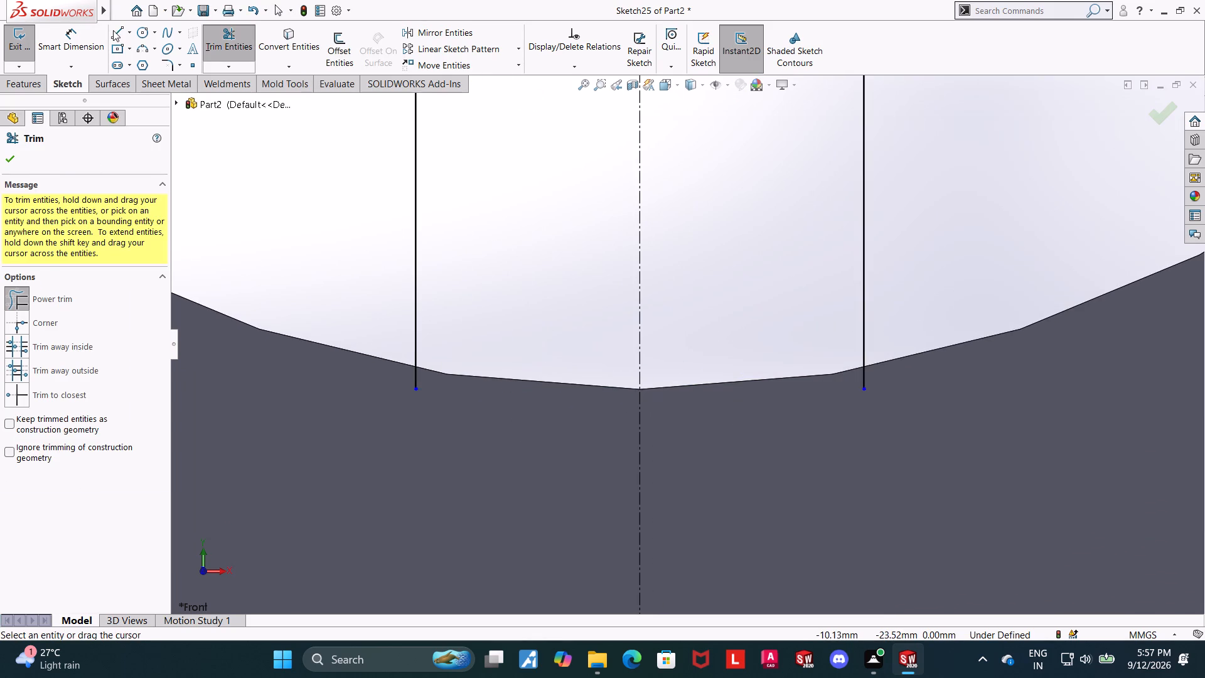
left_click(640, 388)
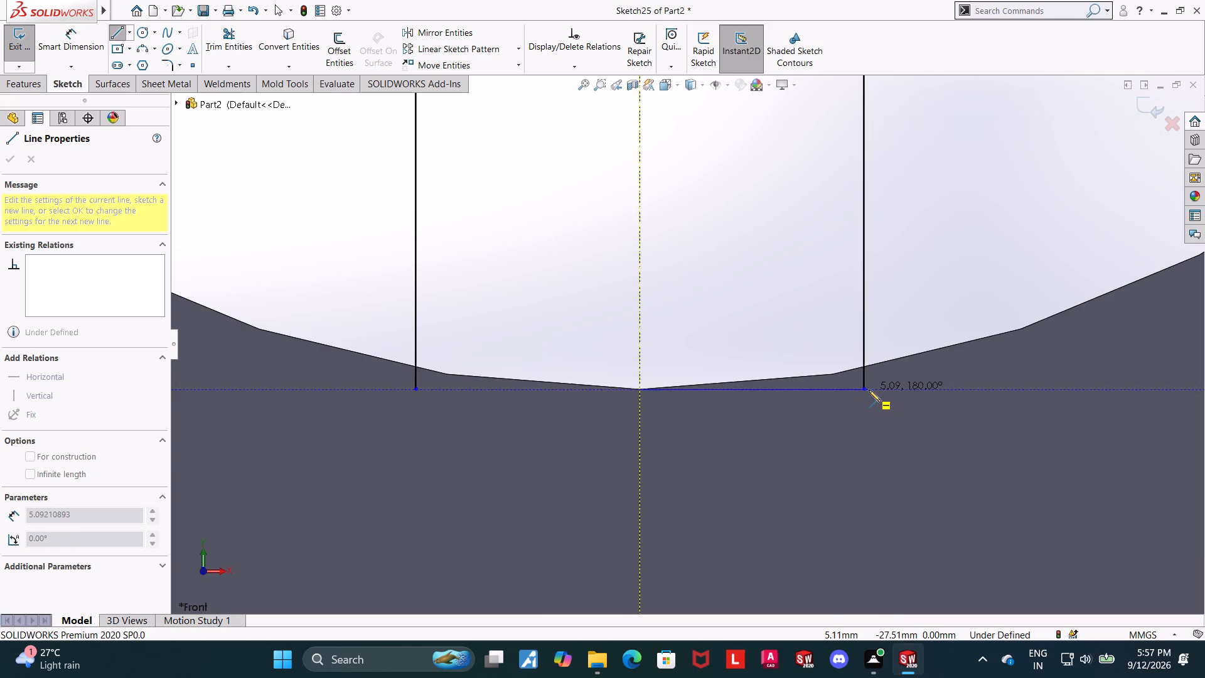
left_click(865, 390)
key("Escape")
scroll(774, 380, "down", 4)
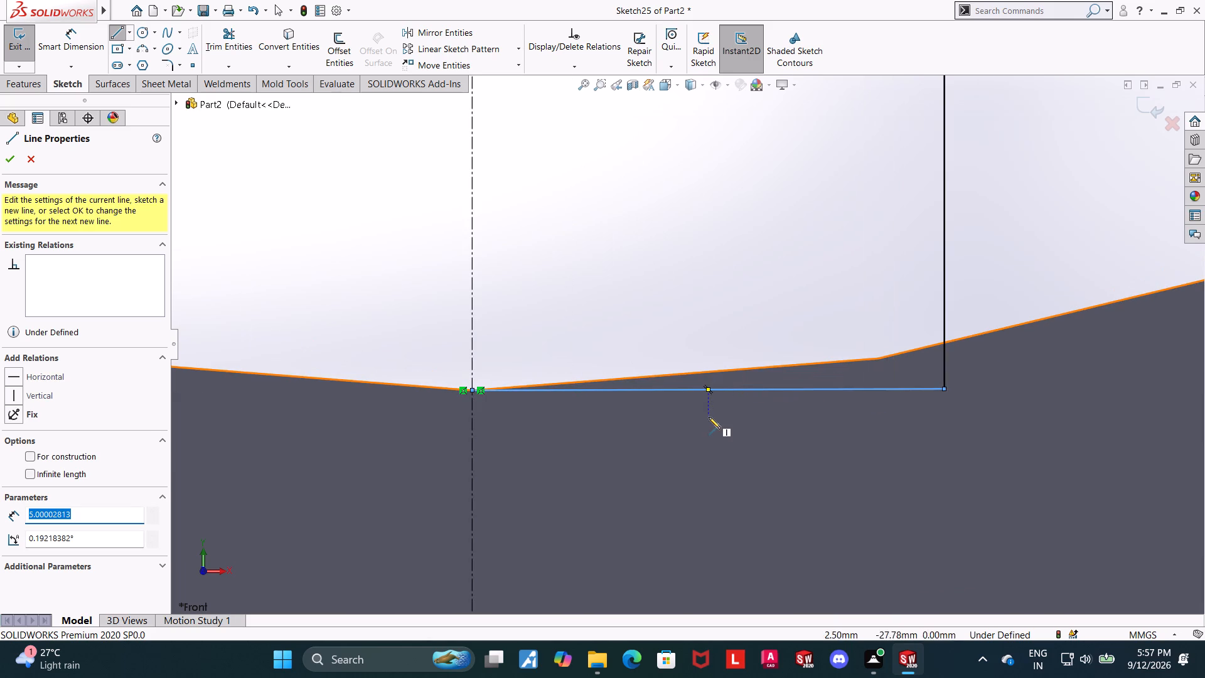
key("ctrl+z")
Extend the lower endpoints of both vertical lines into the plate, to about 28.1 mm below the origin.
scroll(924, 394, "up", 4)
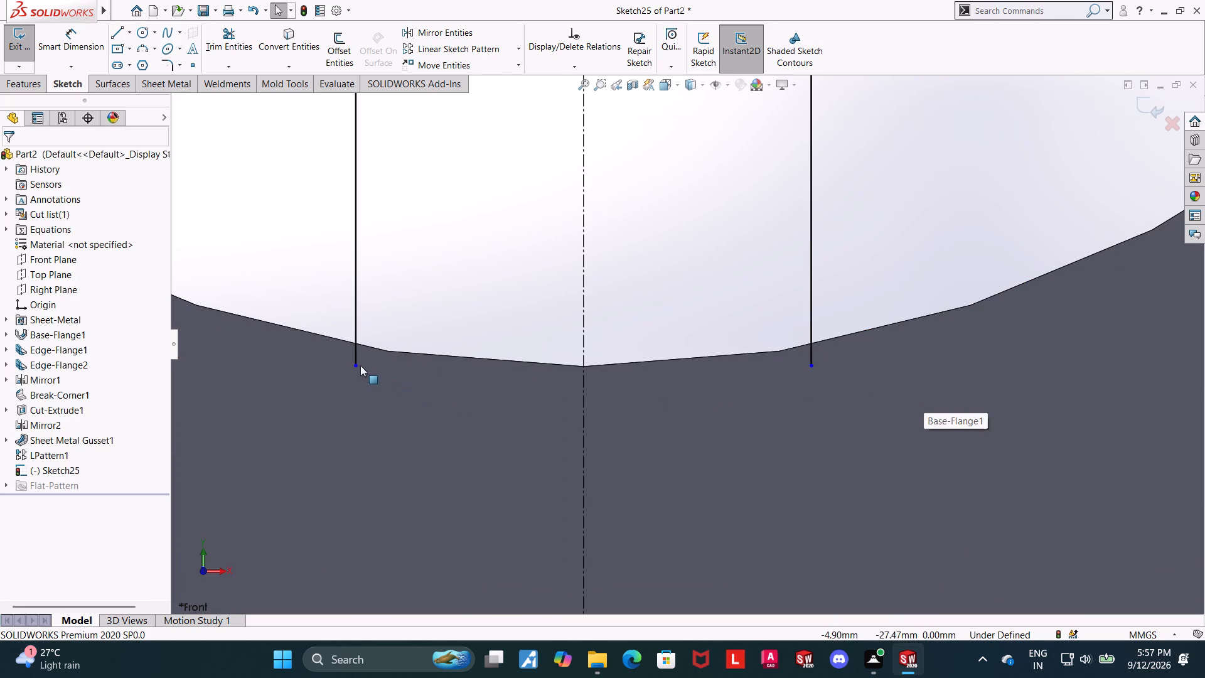
left_click_drag(356, 365, 355, 394)
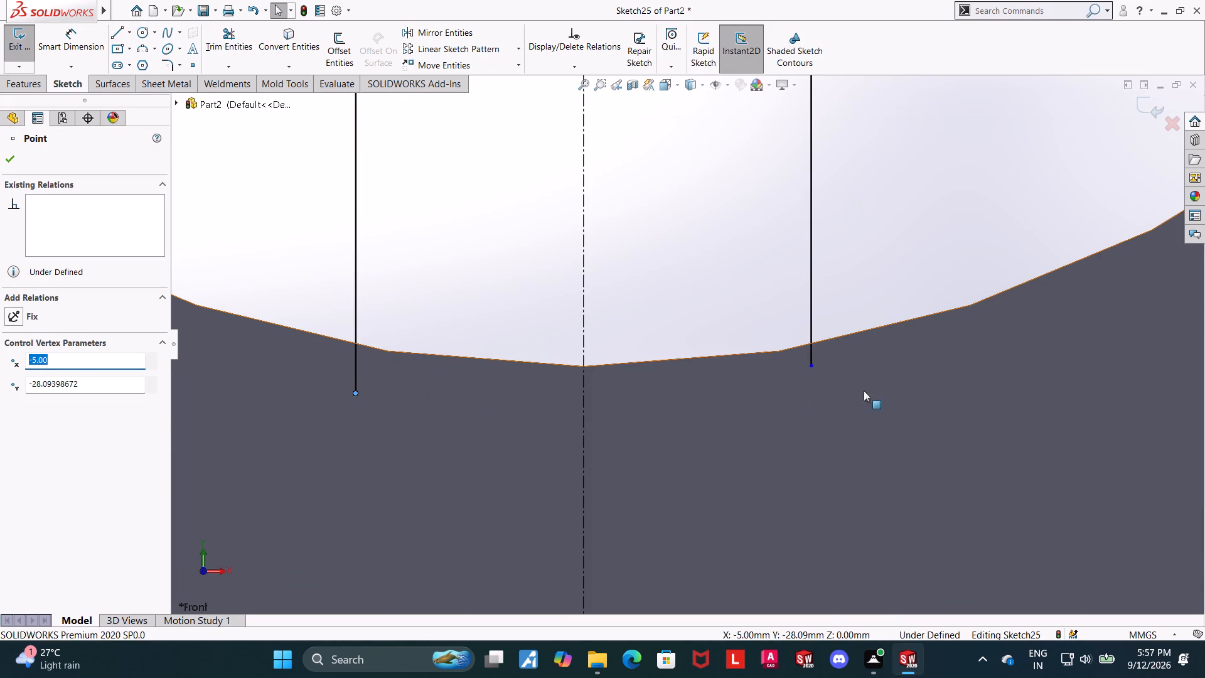
left_click_drag(811, 365, 812, 394)
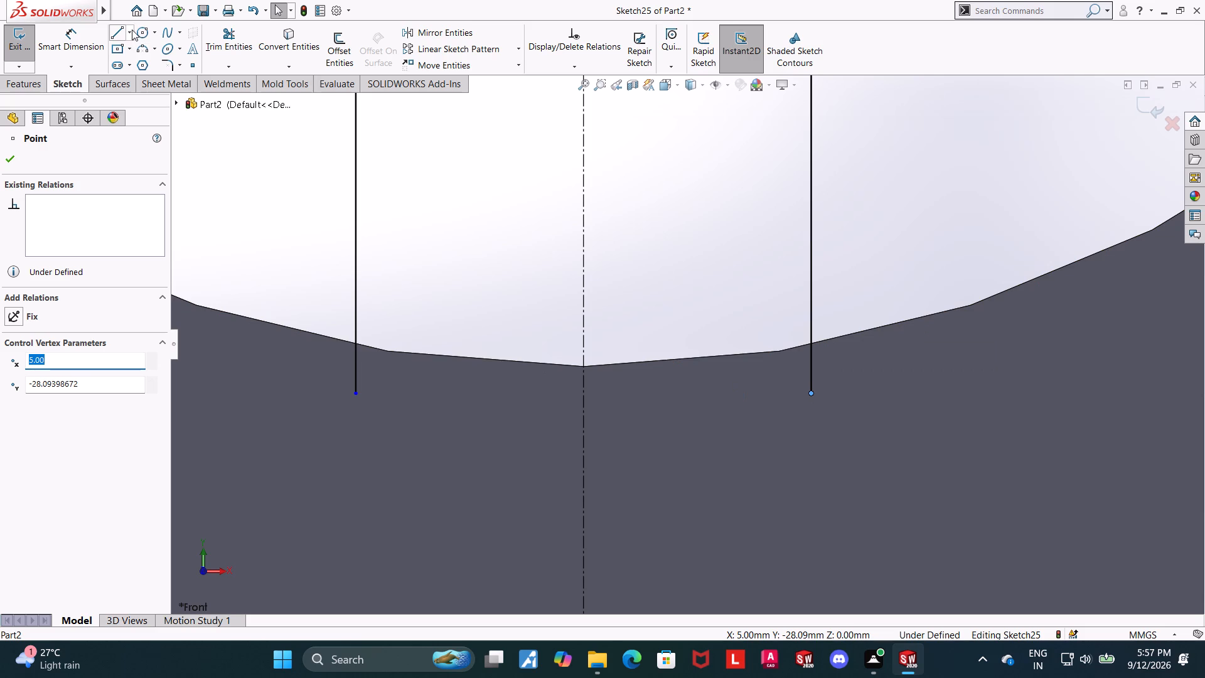
Draw a 10 mm horizontal midpoint line centered on the large hole's lowest point, reaching both vertical lines.
left_click(129, 33)
left_click(134, 76)
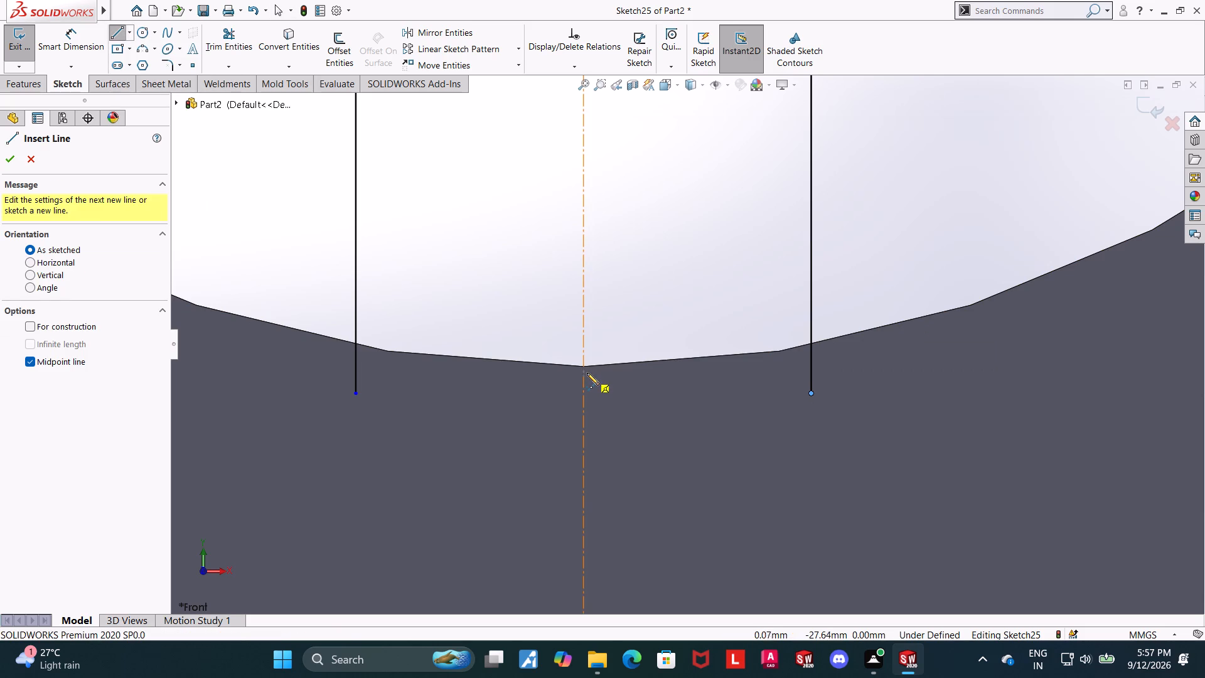
scroll(584, 365, "down", 6)
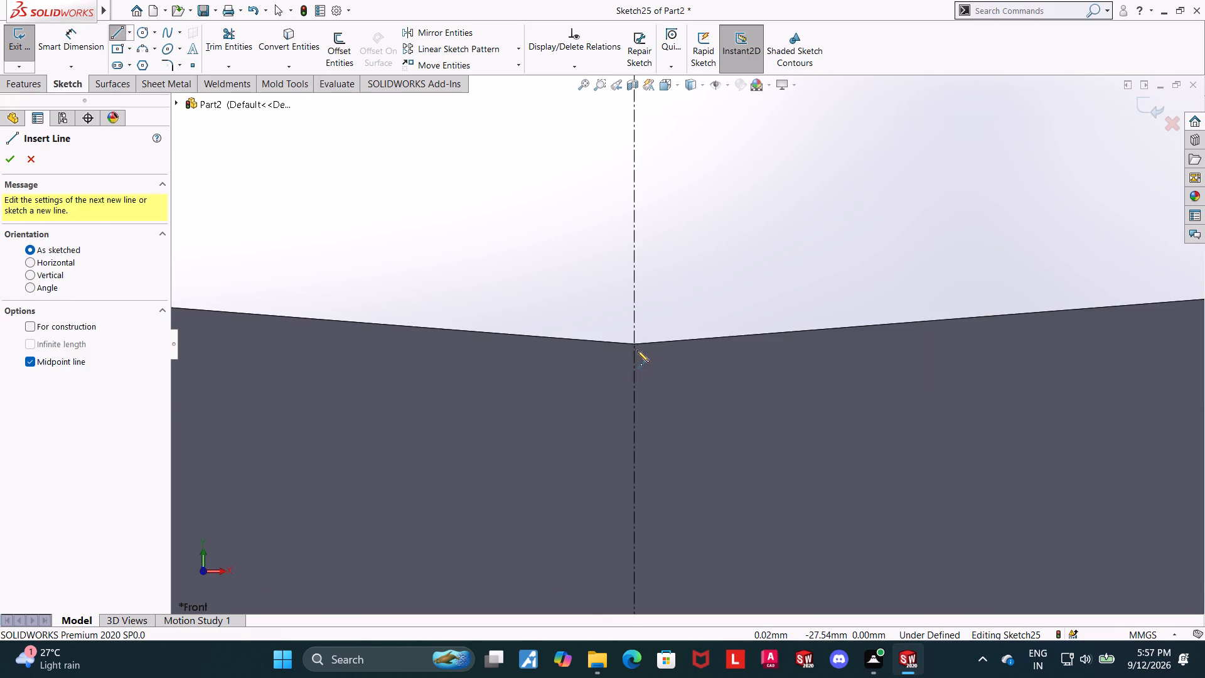
left_click(633, 343)
scroll(722, 348, "up", 4)
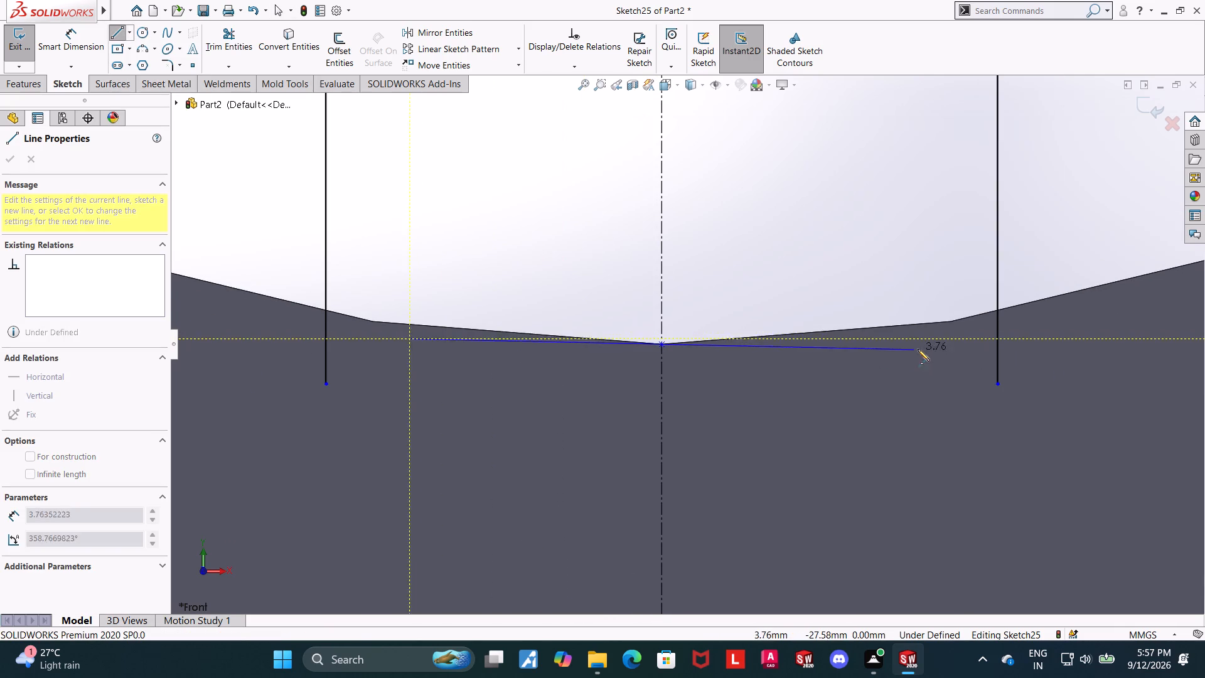
left_click(997, 343)
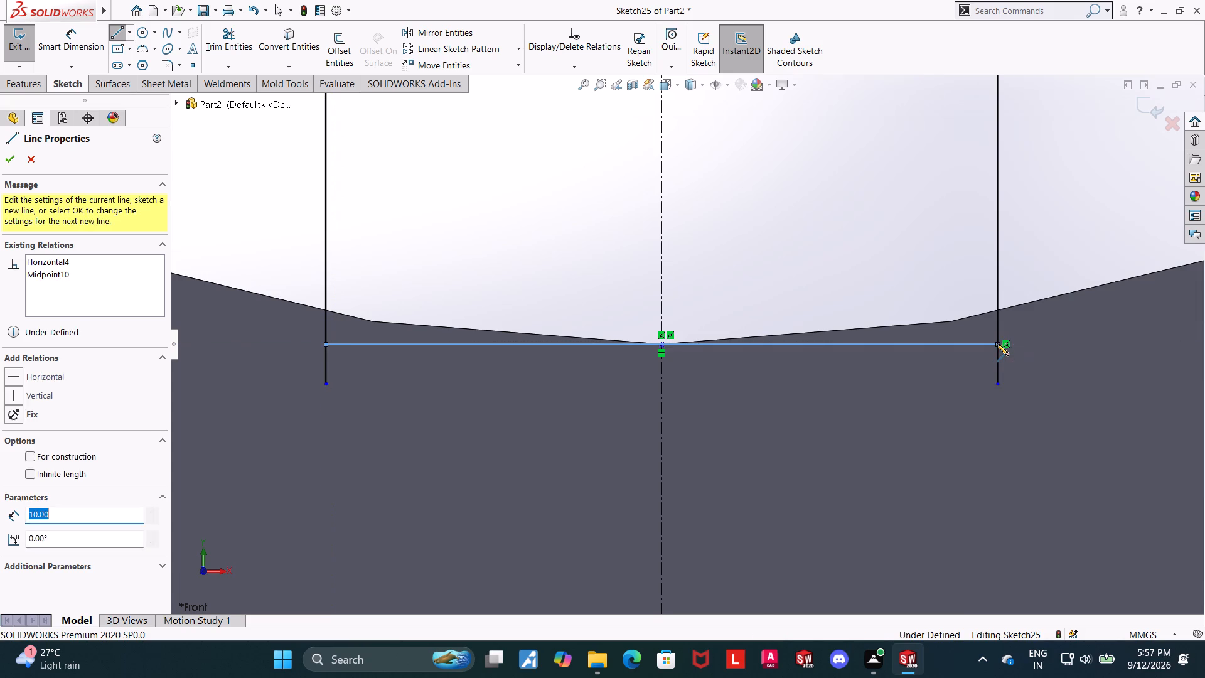
key("Escape")
key("Escape")
key("Escape")
Trim the ends of both vertical lines that extend below the horizontal base line.
left_click(231, 44)
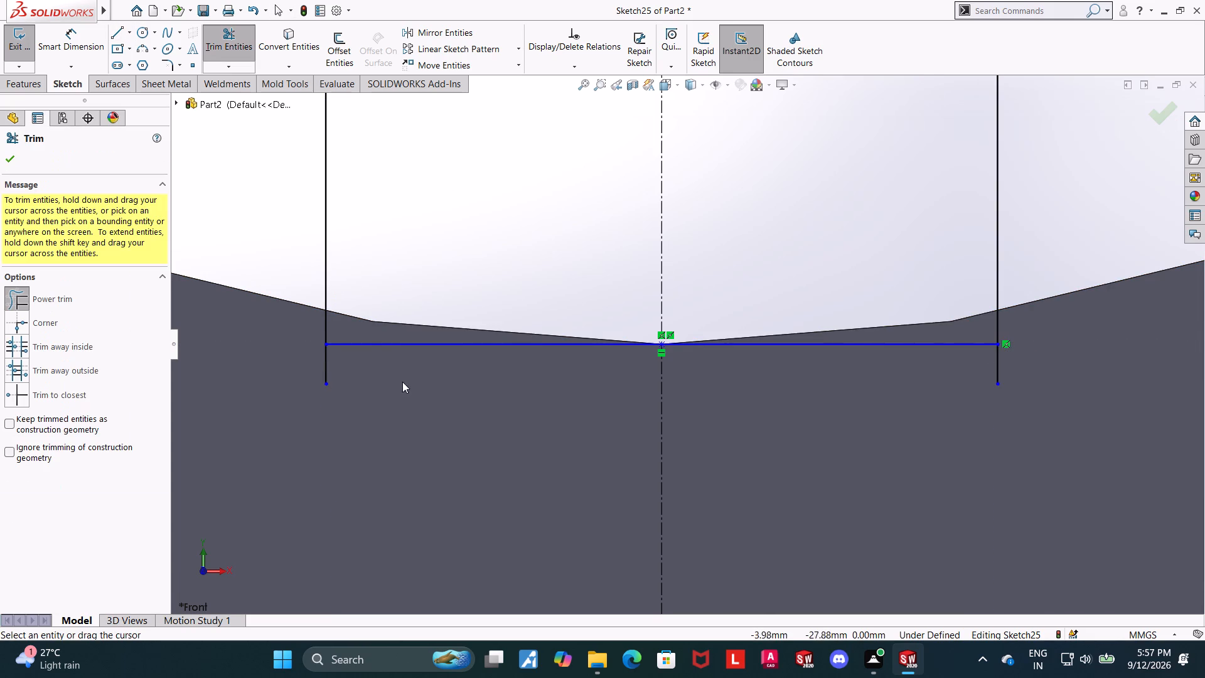
left_click_drag(375, 374, 311, 361)
left_click_drag(989, 379, 1017, 363)
scroll(967, 377, "up", 4)
scroll(857, 357, "up", 1)
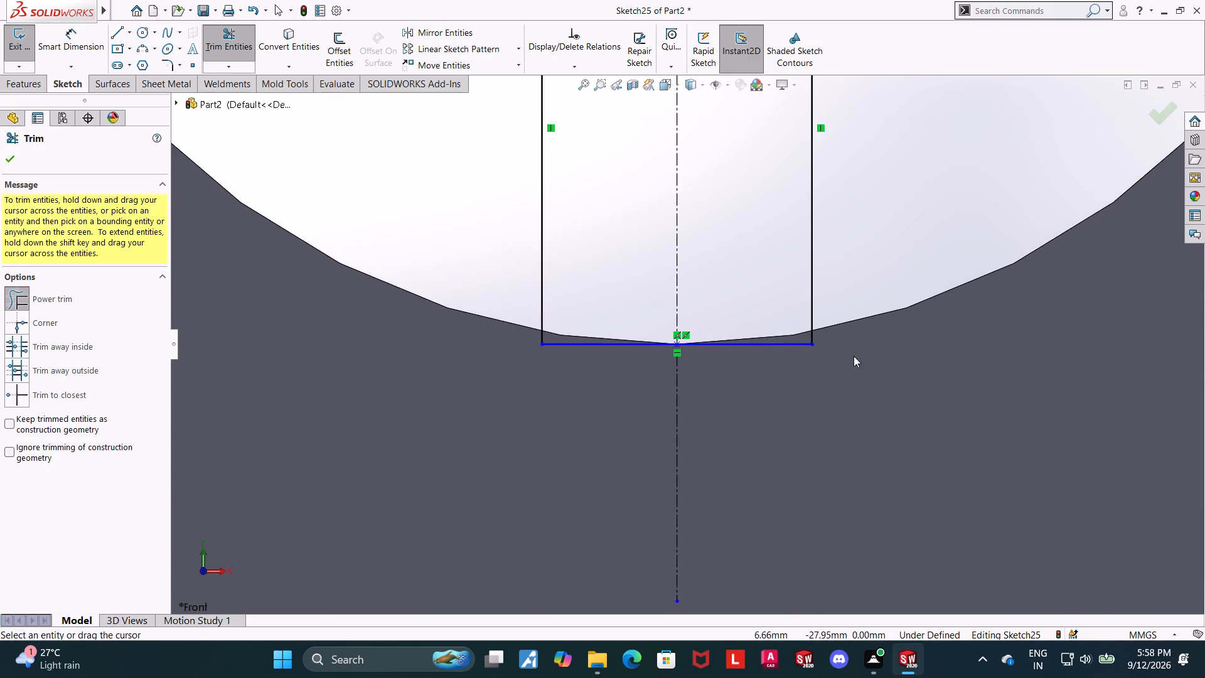
scroll(854, 356, "up", 1)
key("Escape")
key("Escape")
Trim away the lower half of the 10 mm circle, leaving a rounded top on the tab outline.
scroll(674, 240, "up", 4)
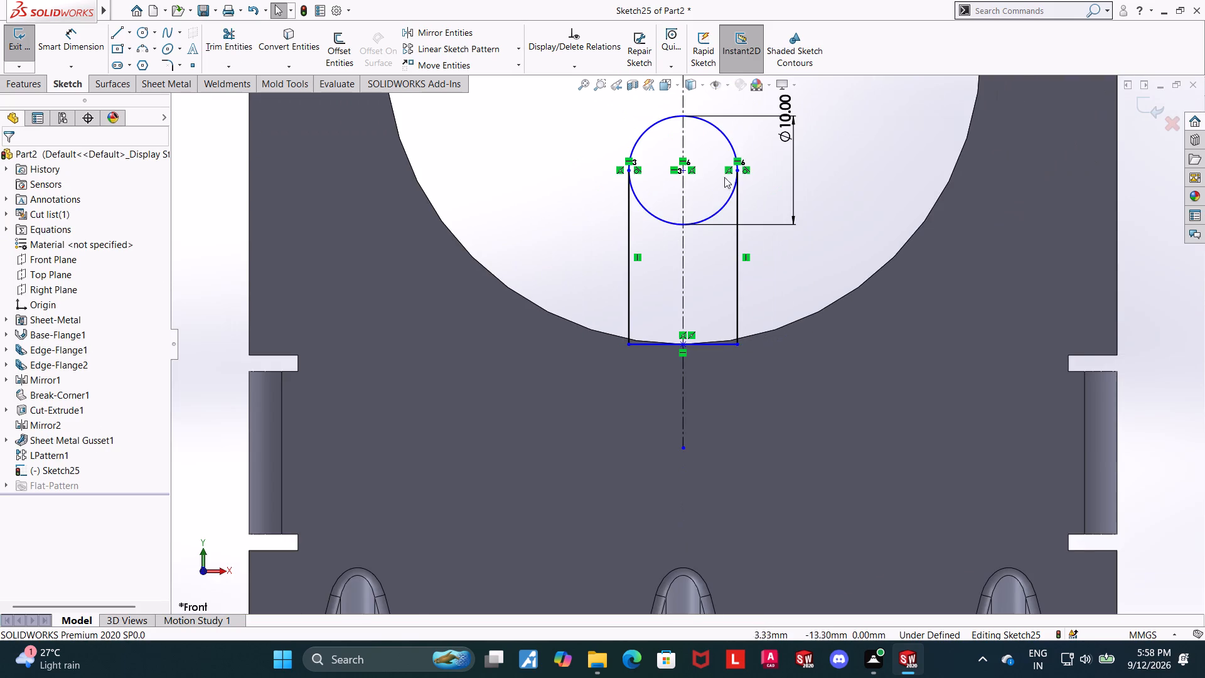
scroll(723, 171, "up", 1)
scroll(722, 171, "down", 4)
key("Escape")
key("Escape")
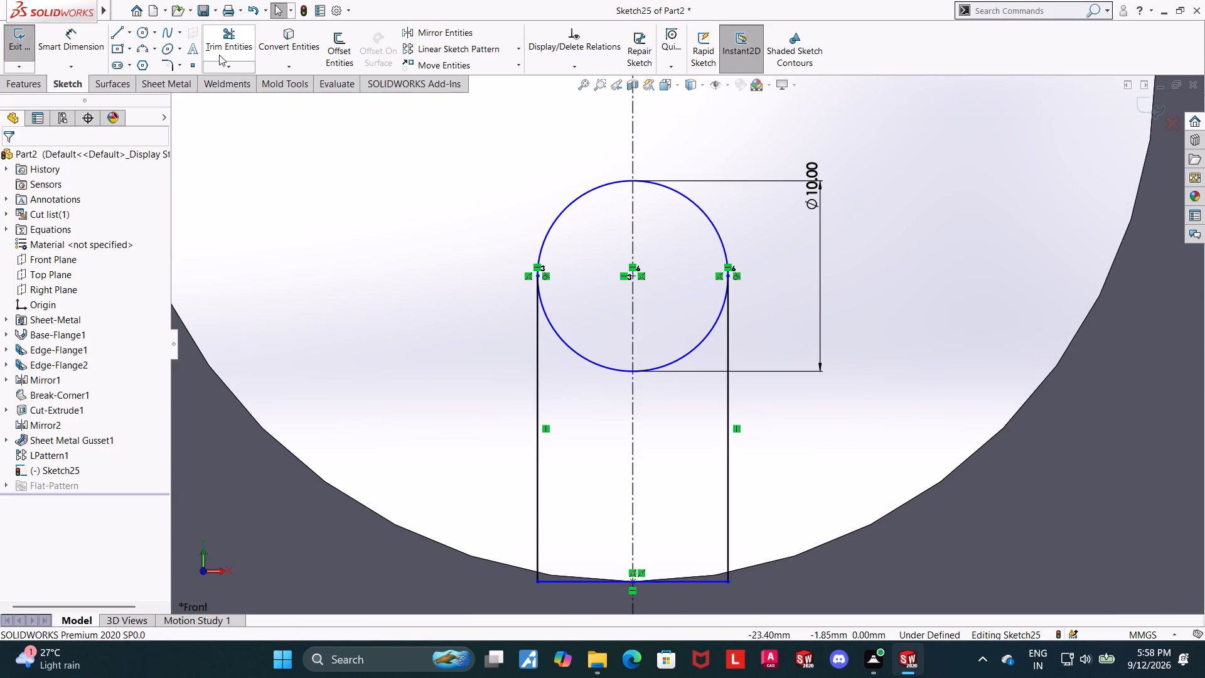
left_click(227, 40)
left_click_drag(585, 298, 587, 374)
left_click_drag(683, 323, 690, 357)
key("Escape")
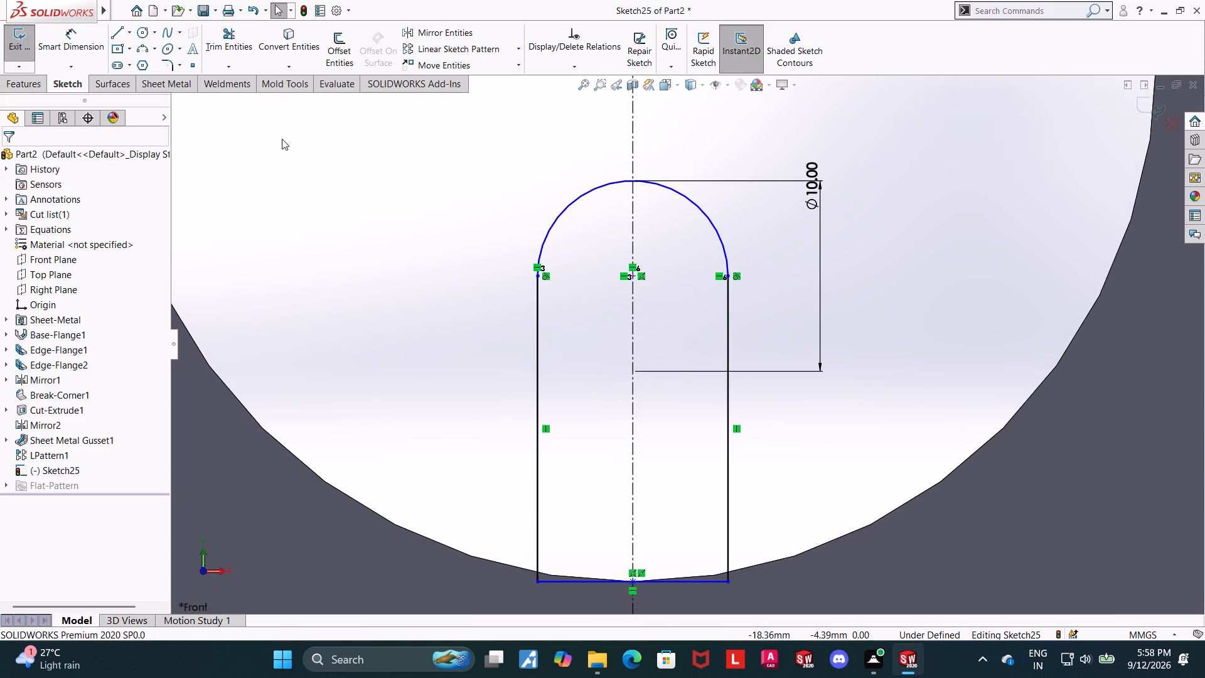
key("Escape")
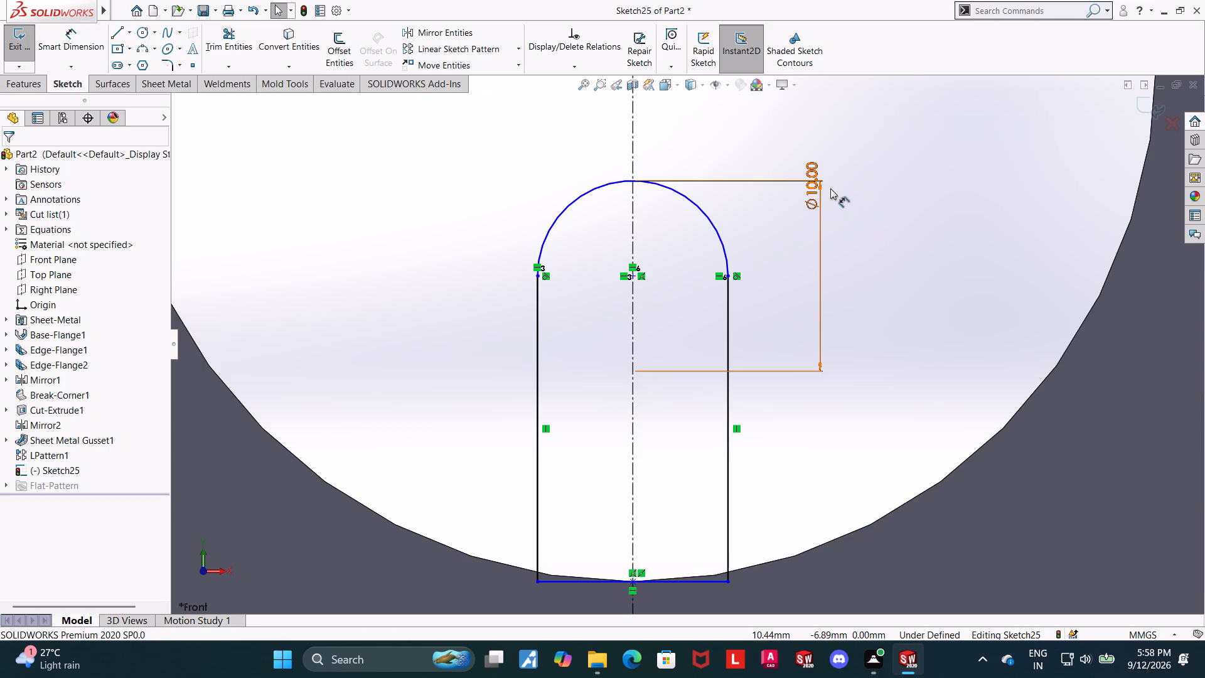
Replace the tab arc's diameter dimension with a 5 mm radius dimension.
left_click_drag(821, 186, 766, 185)
right_click(757, 188)
left_click(796, 364)
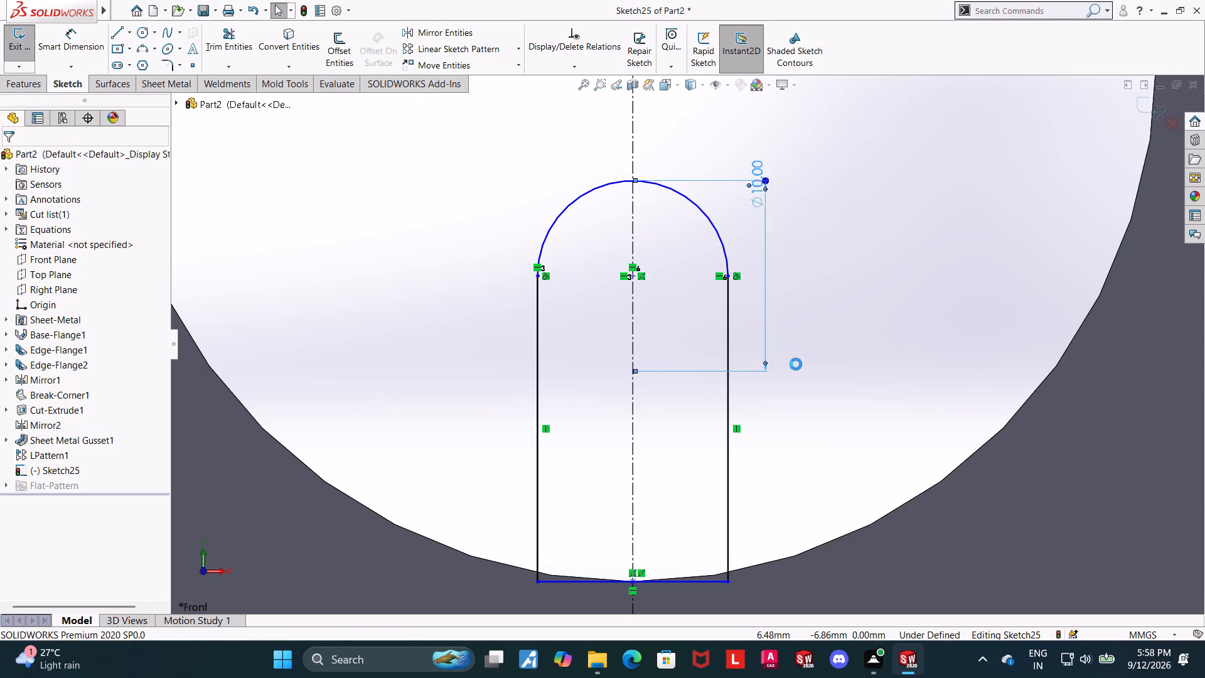
left_click(88, 36)
left_click(678, 190)
left_click(702, 171)
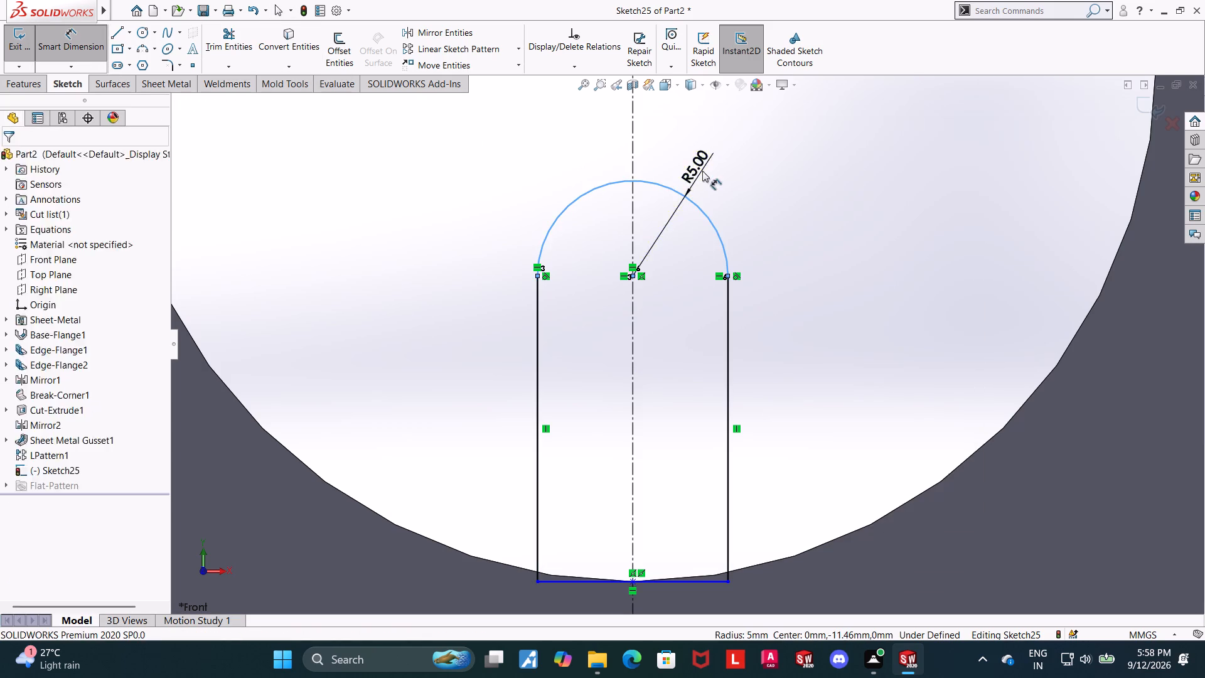
left_click(646, 153)
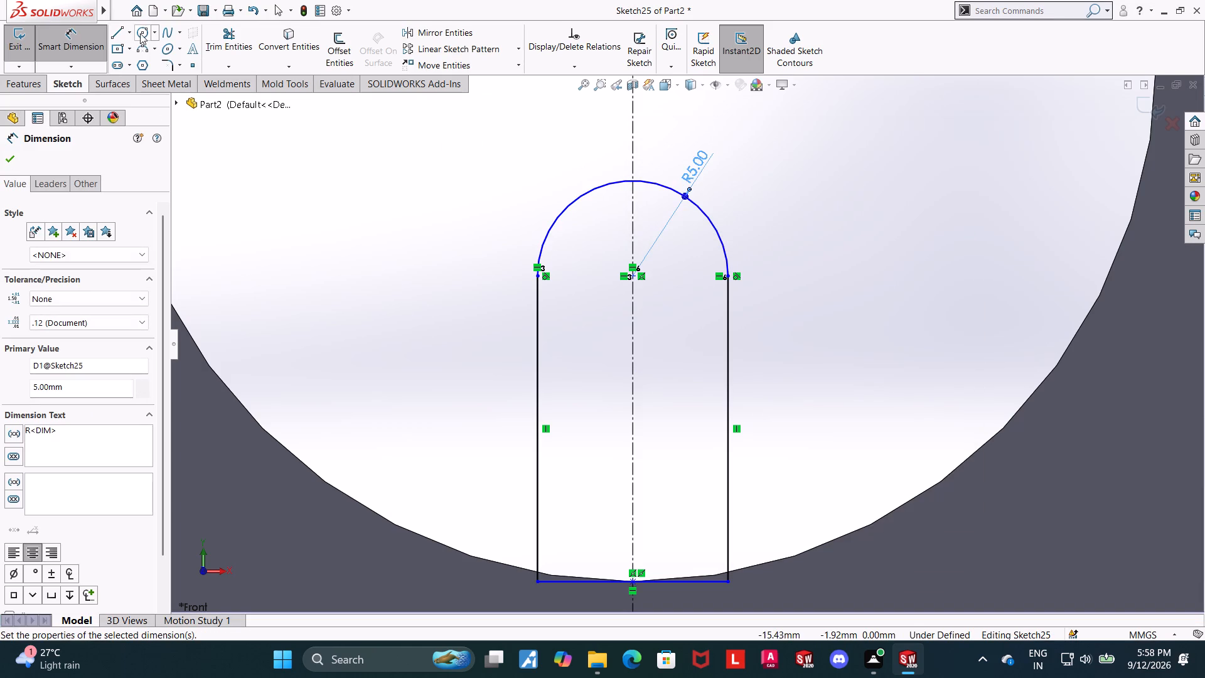
Sketch a circle about 6.1 mm in diameter inside the tab, concentric with its rounded top.
left_click(140, 33)
left_click(633, 277)
left_click(657, 223)
key("Escape")
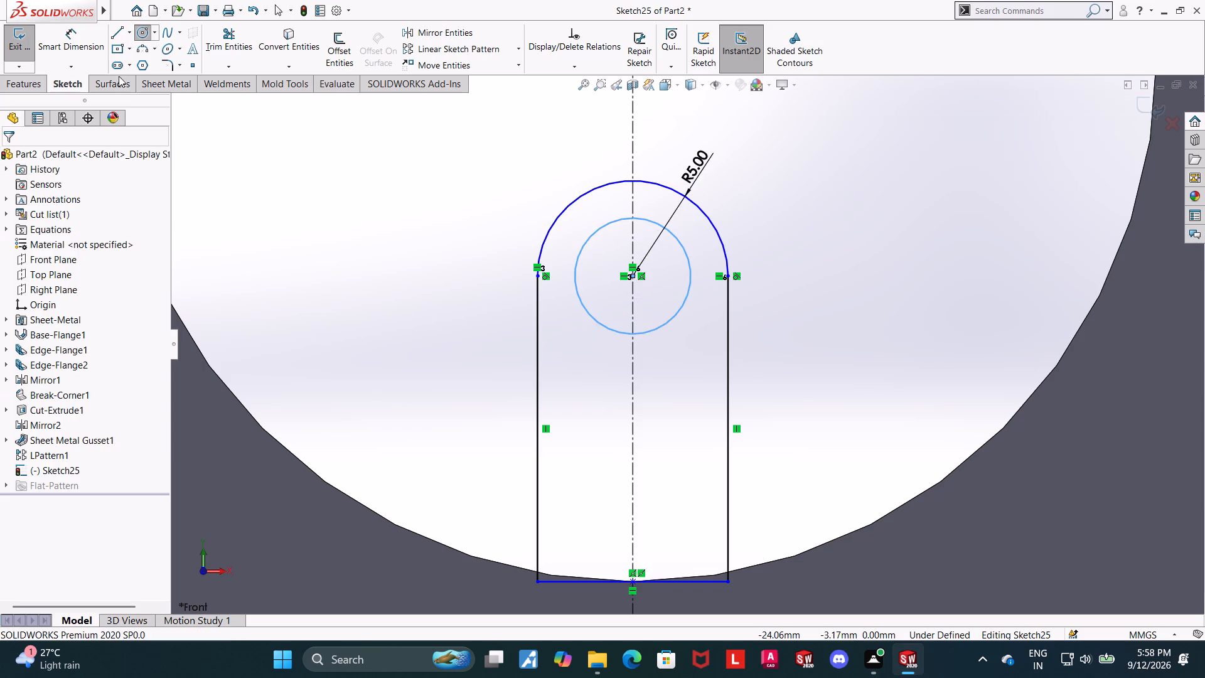
key("Escape")
Dimension the hole inside the tab's rounded top to a 5.5 mm diameter.
left_click(78, 40)
left_click(666, 321)
left_click(667, 377)
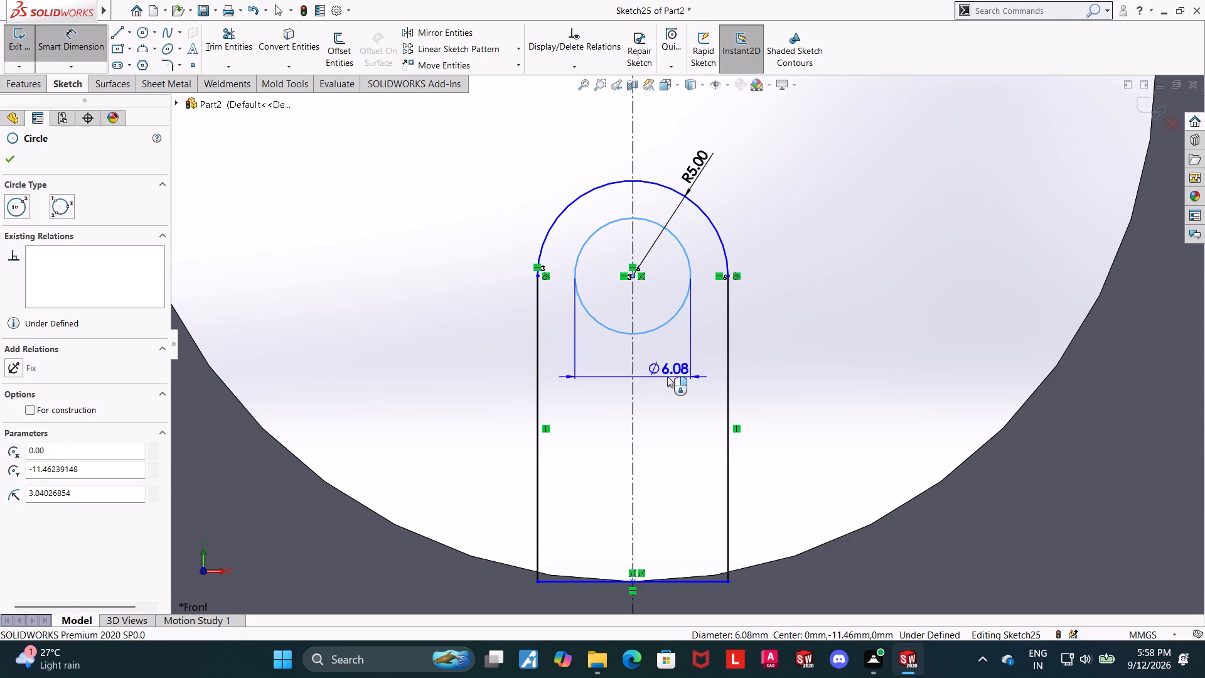
type("5.5")
key("Return")
key("Escape")
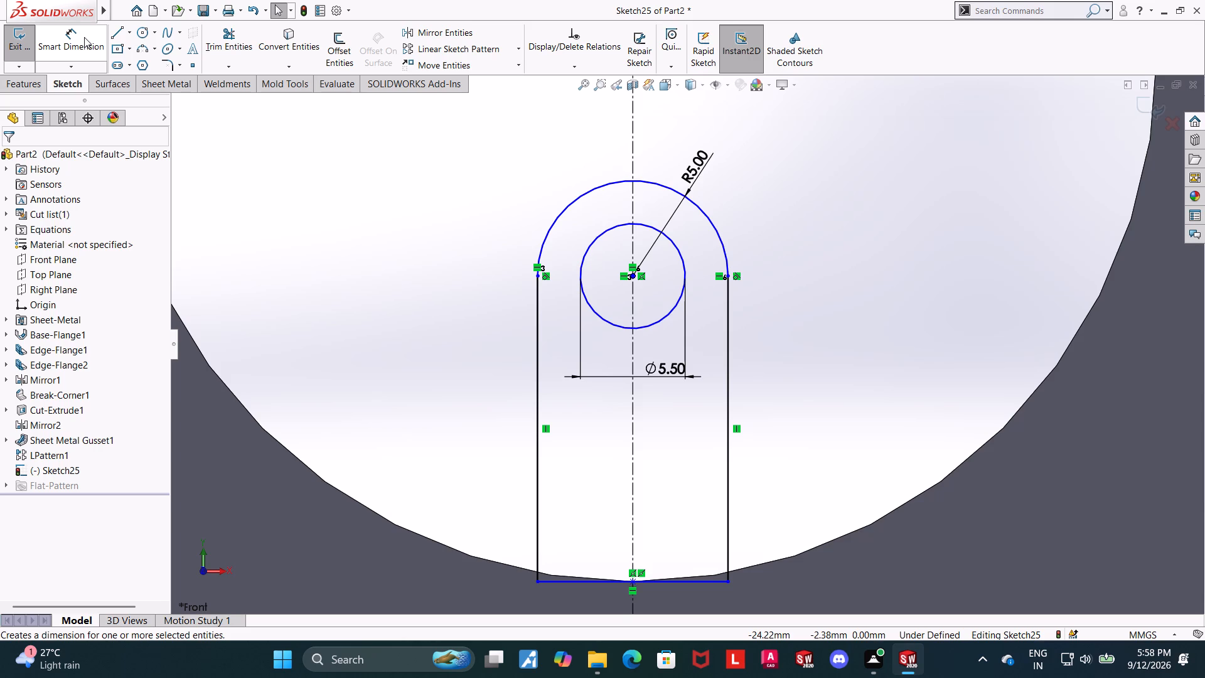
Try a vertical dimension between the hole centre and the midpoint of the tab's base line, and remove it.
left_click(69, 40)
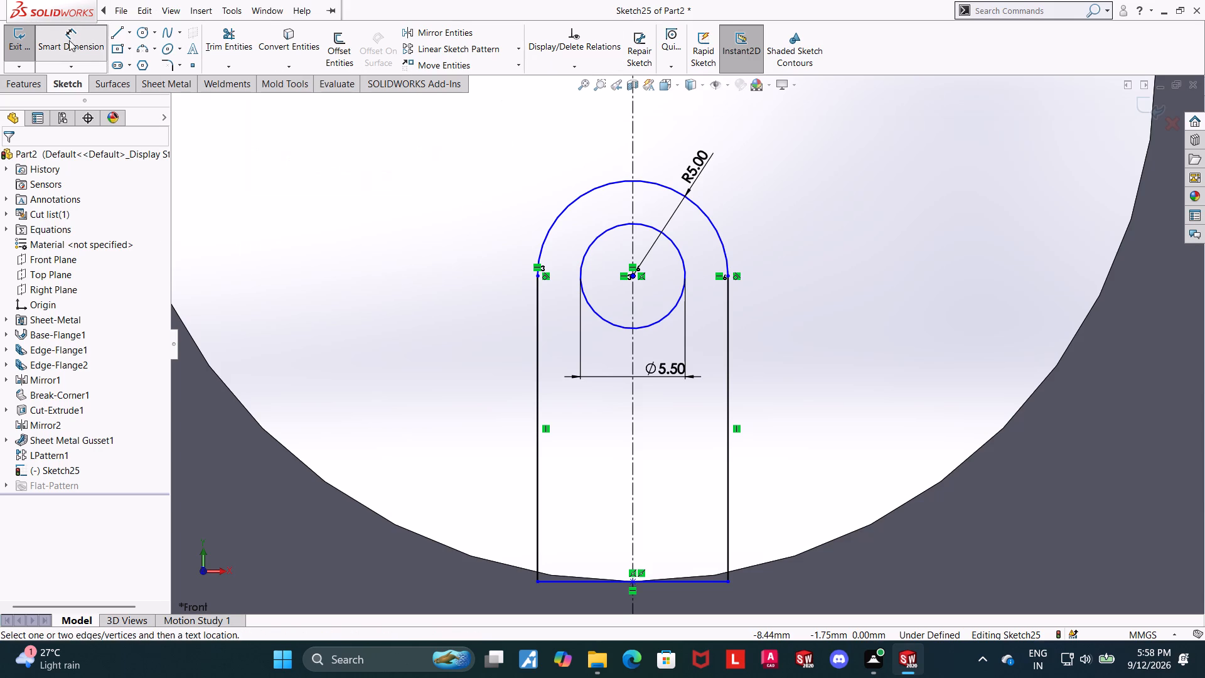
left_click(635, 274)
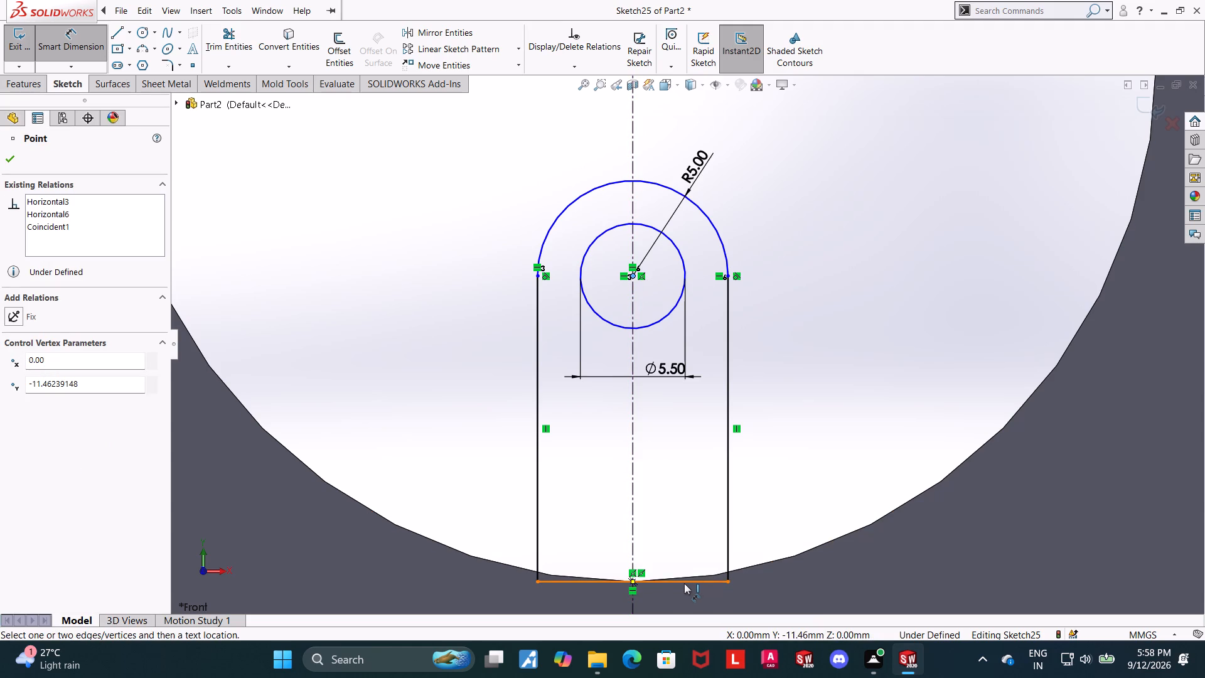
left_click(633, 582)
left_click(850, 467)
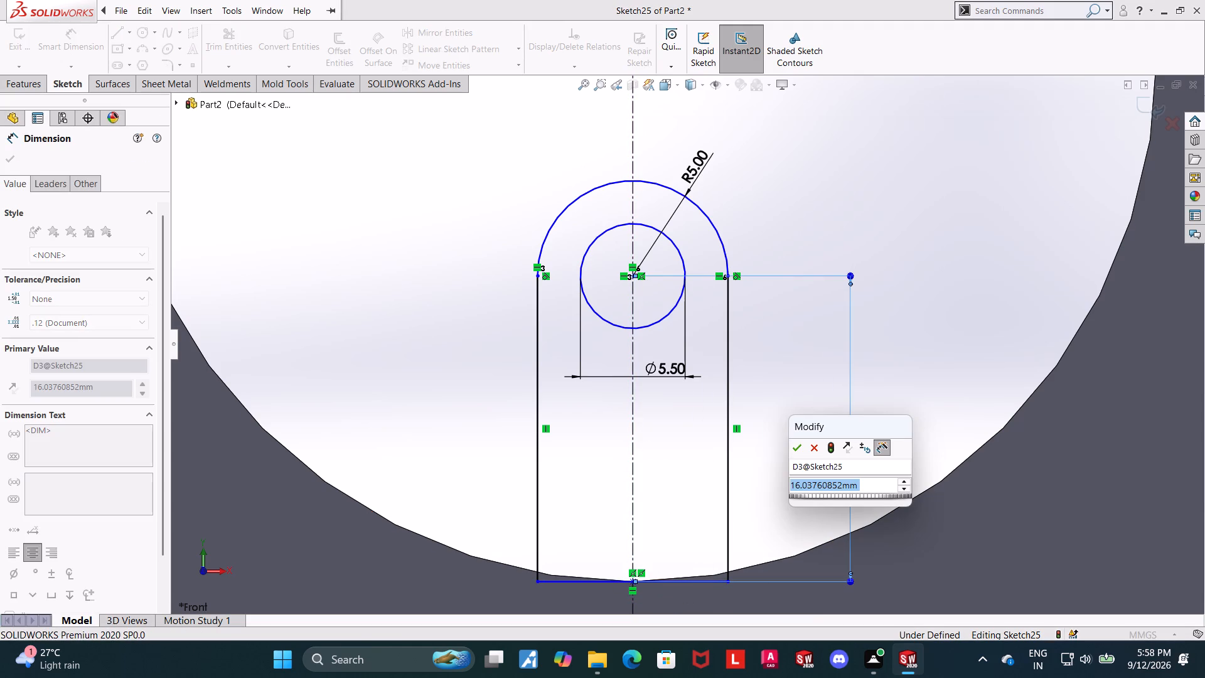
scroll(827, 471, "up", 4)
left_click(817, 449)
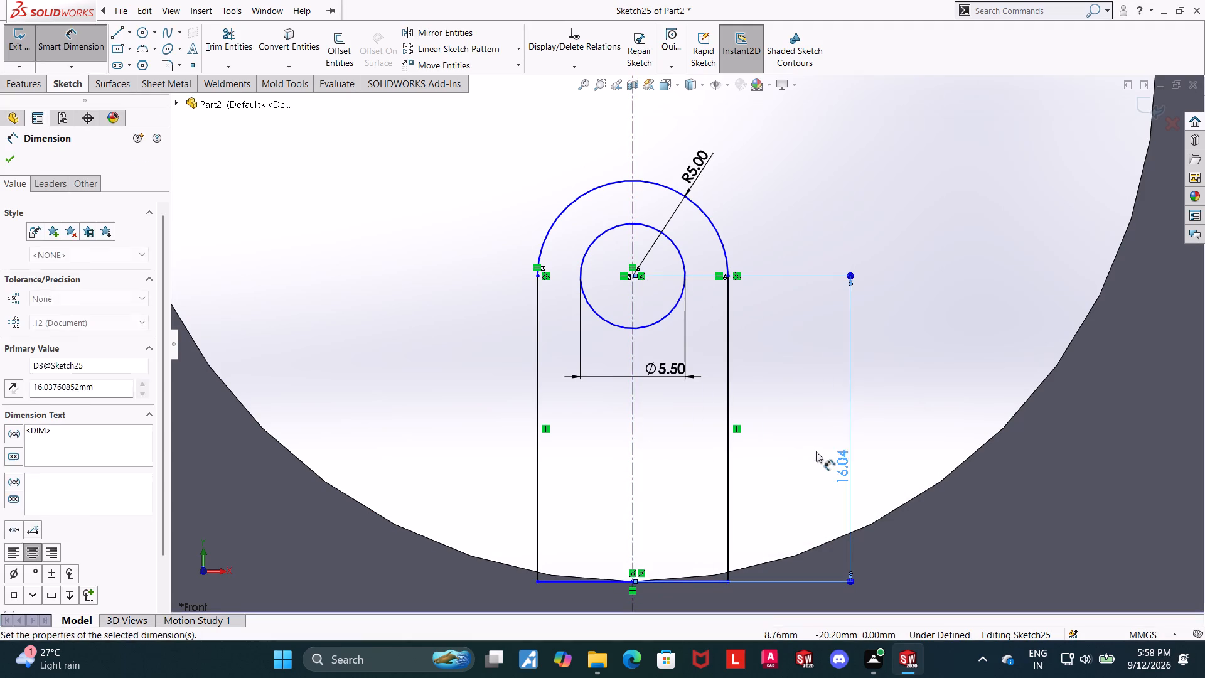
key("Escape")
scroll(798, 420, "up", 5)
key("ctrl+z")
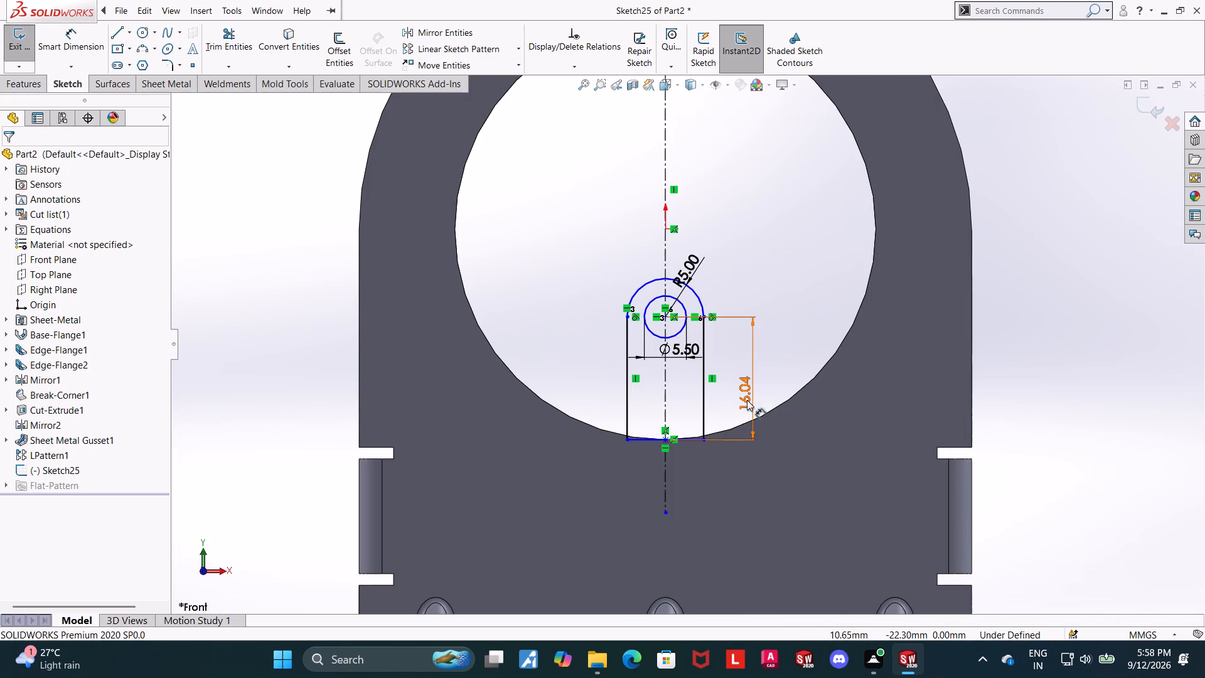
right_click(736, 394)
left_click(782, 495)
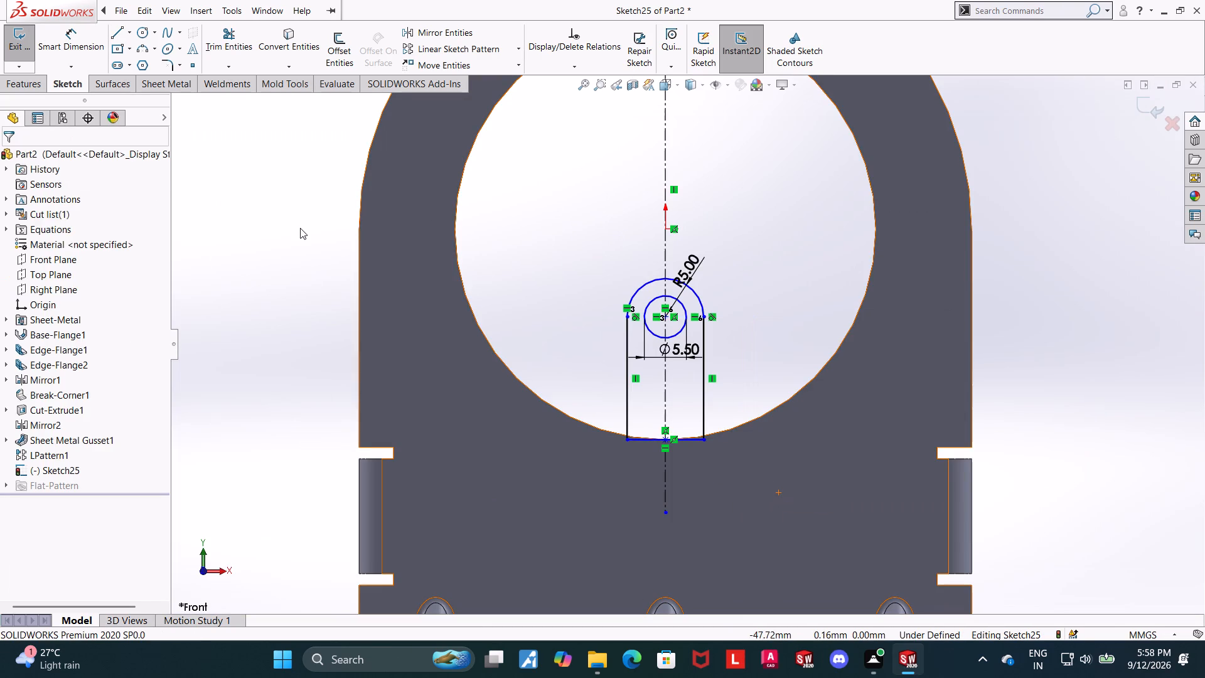
Sketch a circle about 33.5 mm in diameter centred on the origin inside the large round opening.
left_click(156, 29)
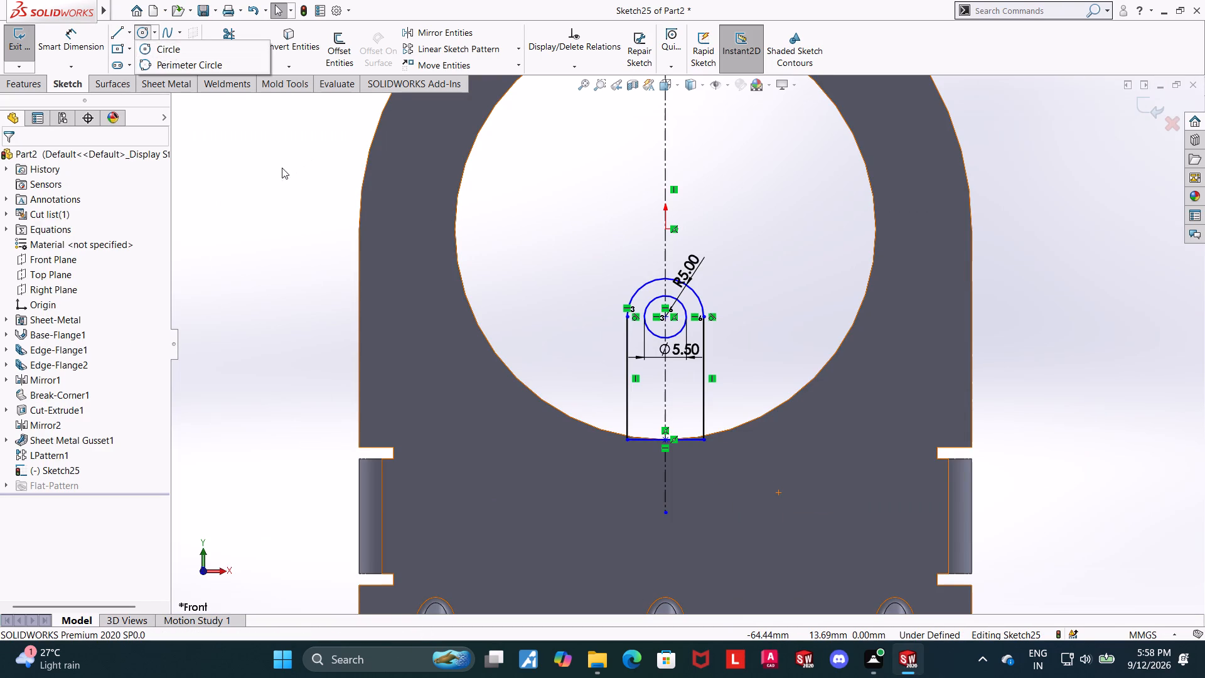
left_click(280, 168)
left_click(141, 28)
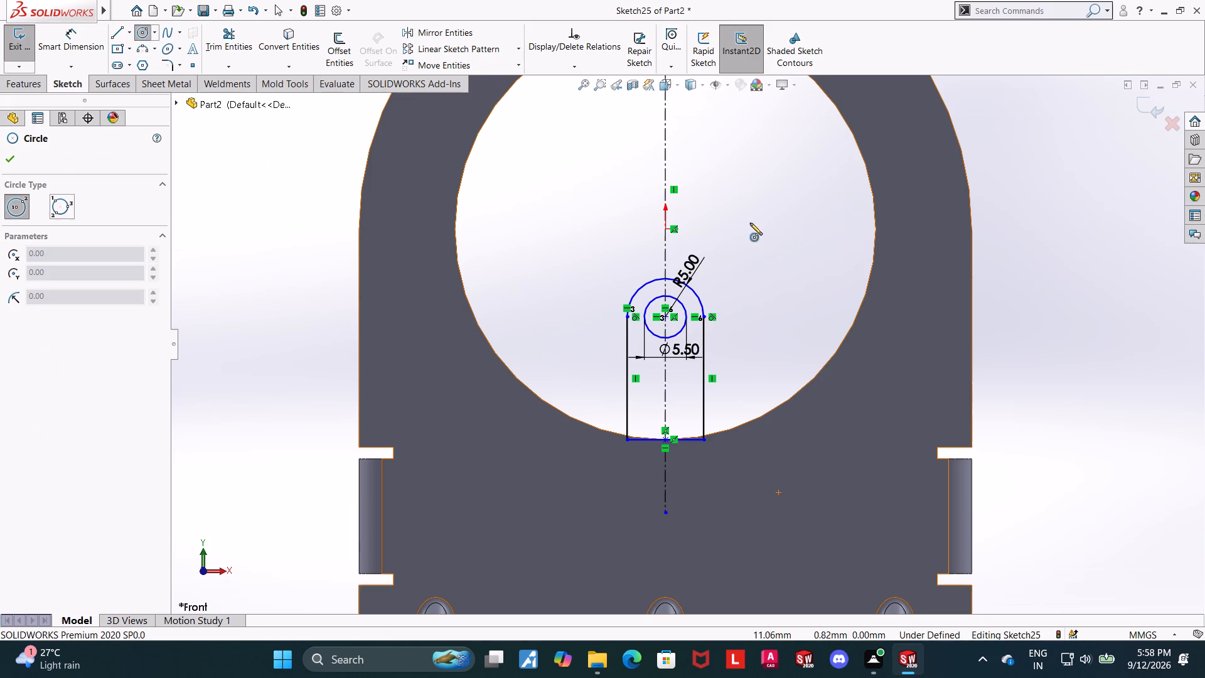
scroll(750, 223, "up", 2)
scroll(670, 261, "down", 4)
left_click(680, 293)
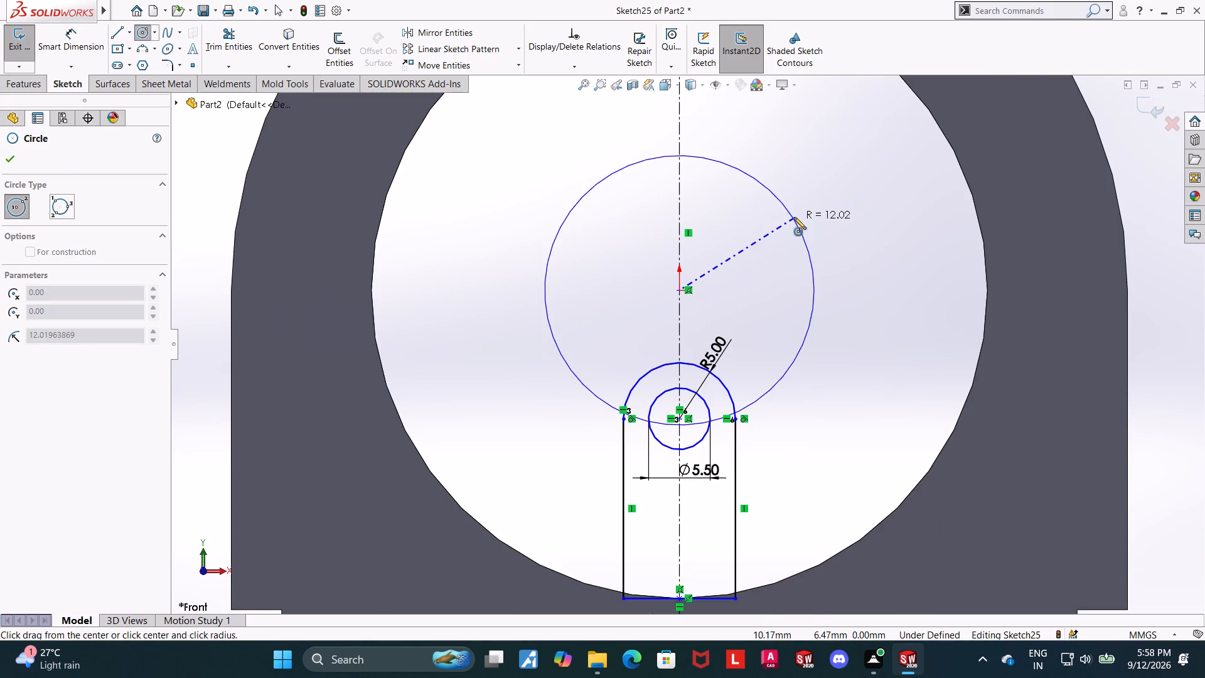
left_click(838, 191)
key("Escape")
Dimension the origin-centred circle to a 30 mm diameter.
left_click(78, 35)
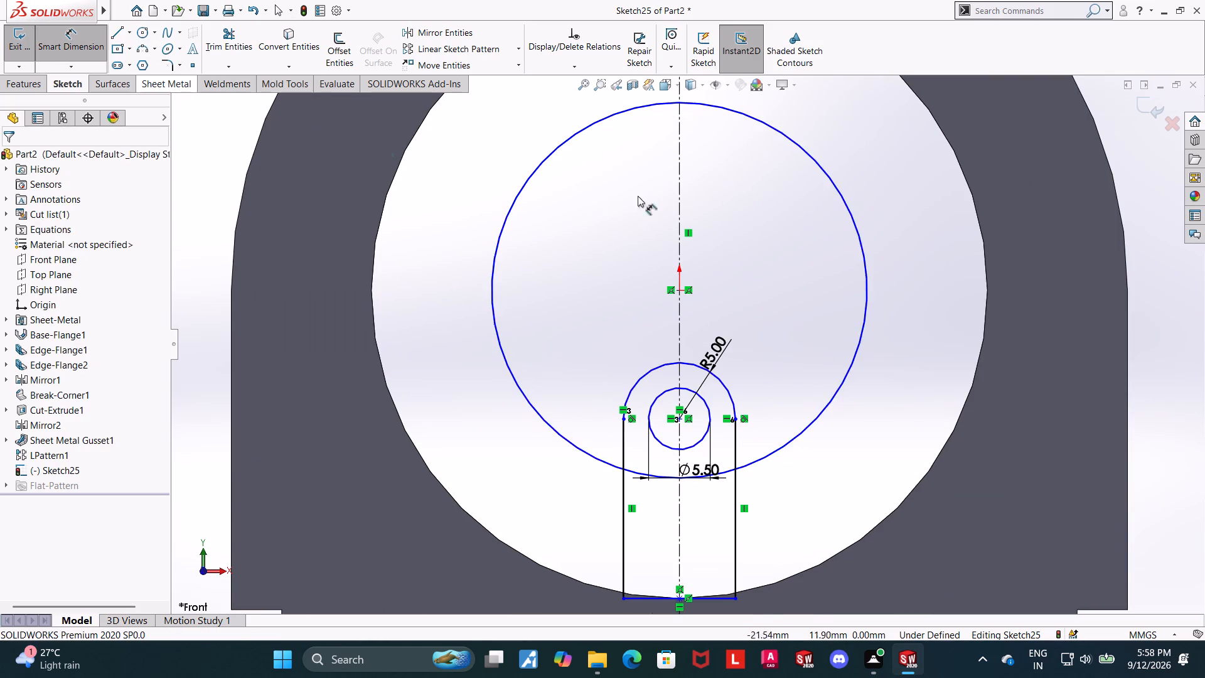
left_click(862, 244)
left_click(897, 236)
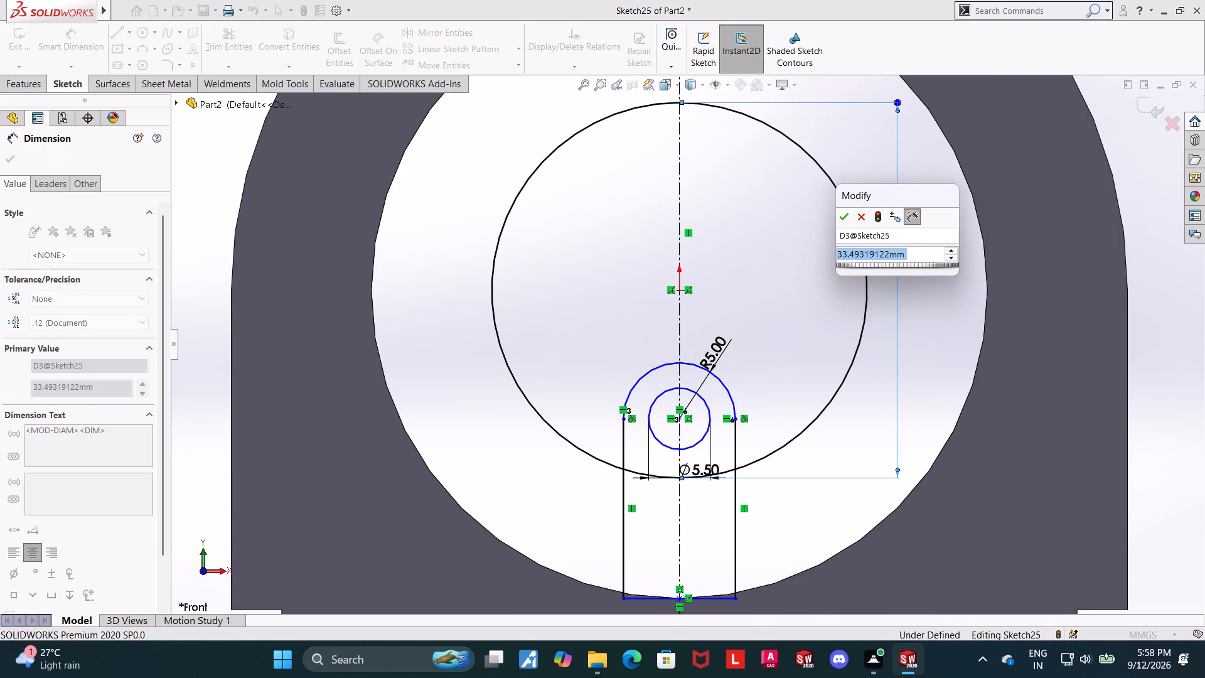
type("30")
key("Return")
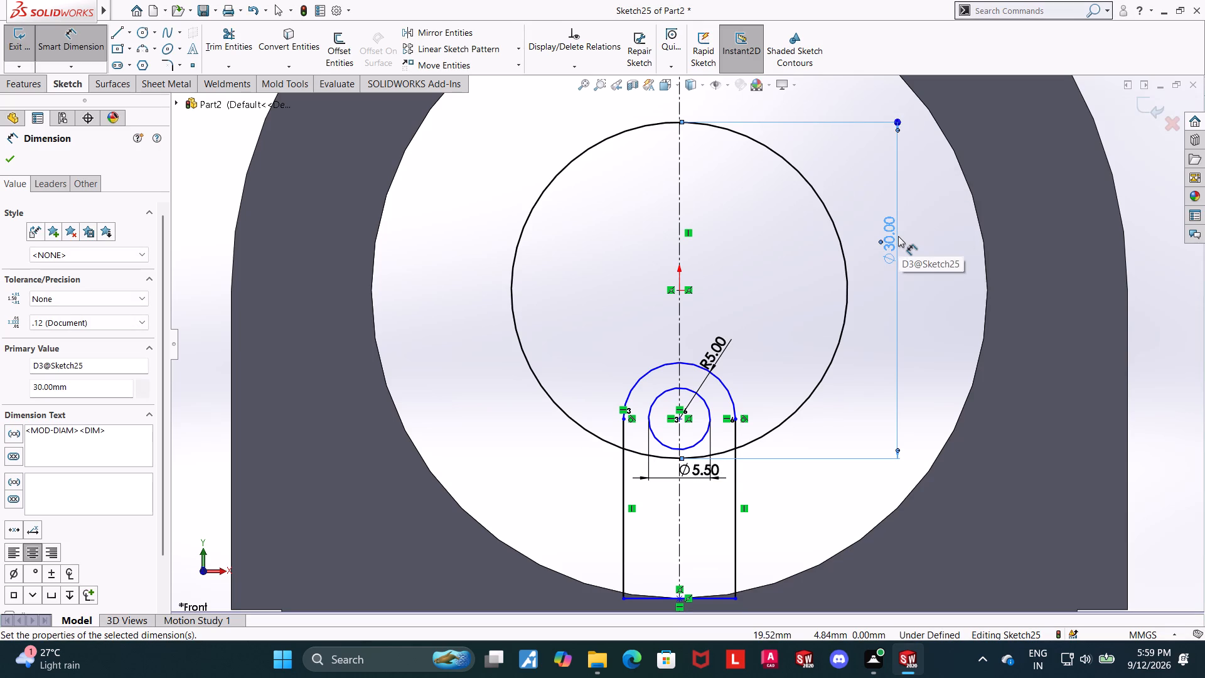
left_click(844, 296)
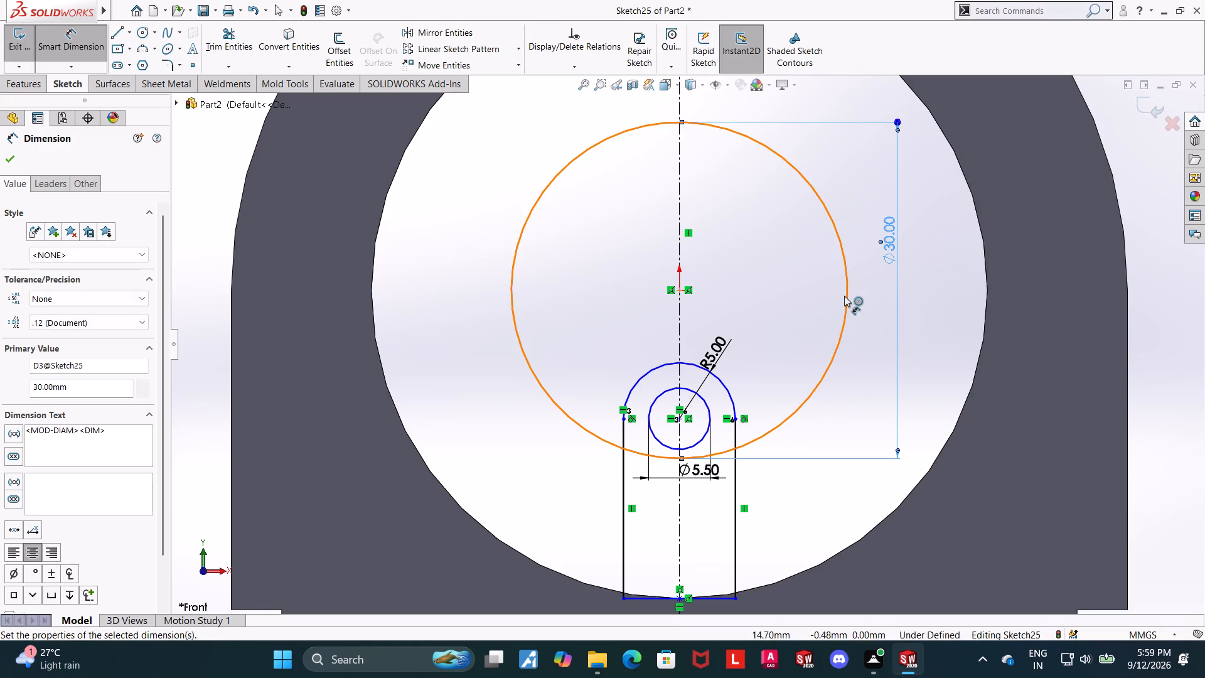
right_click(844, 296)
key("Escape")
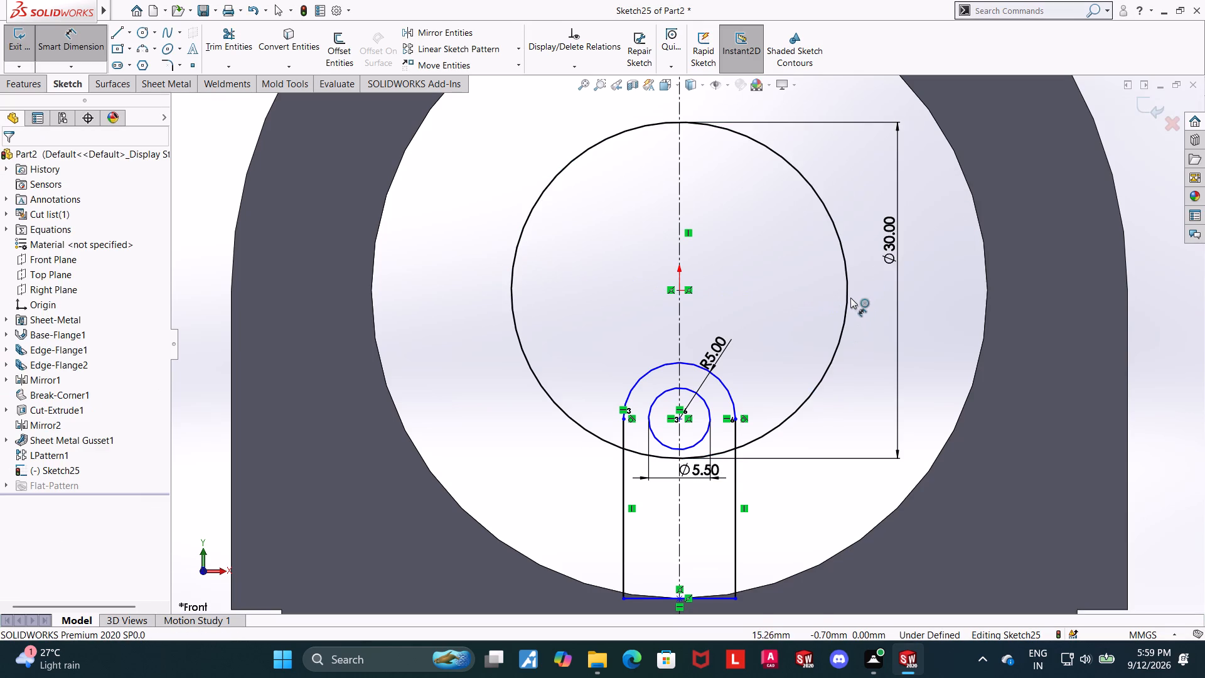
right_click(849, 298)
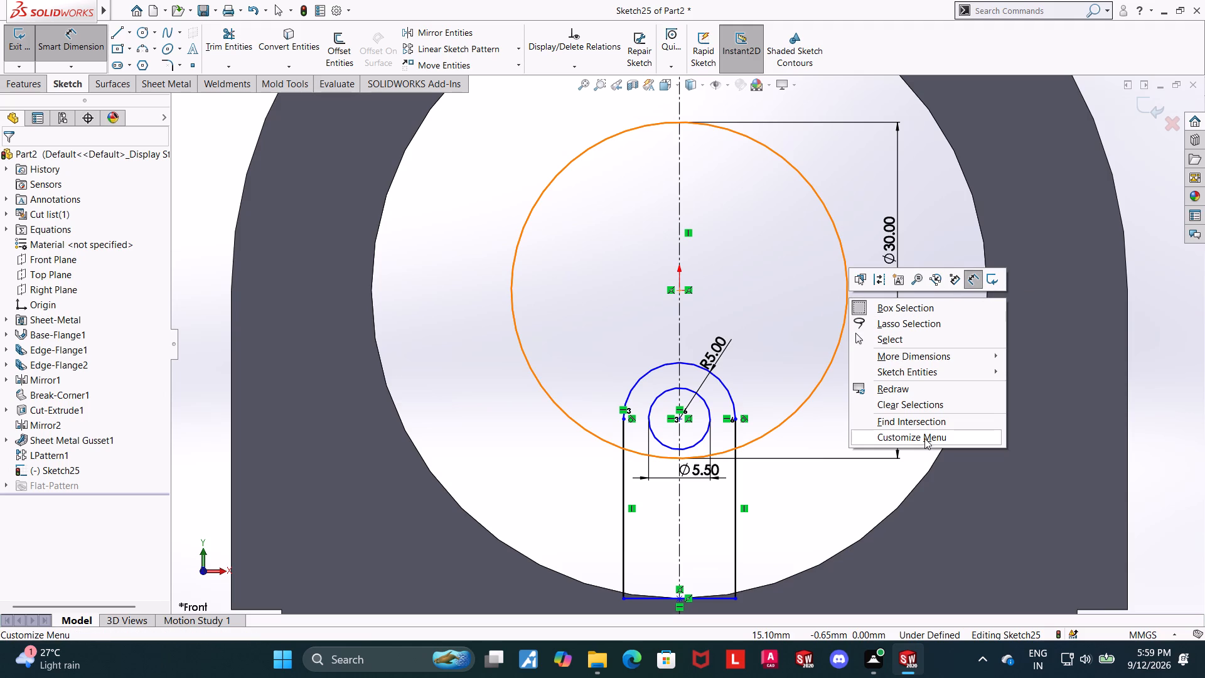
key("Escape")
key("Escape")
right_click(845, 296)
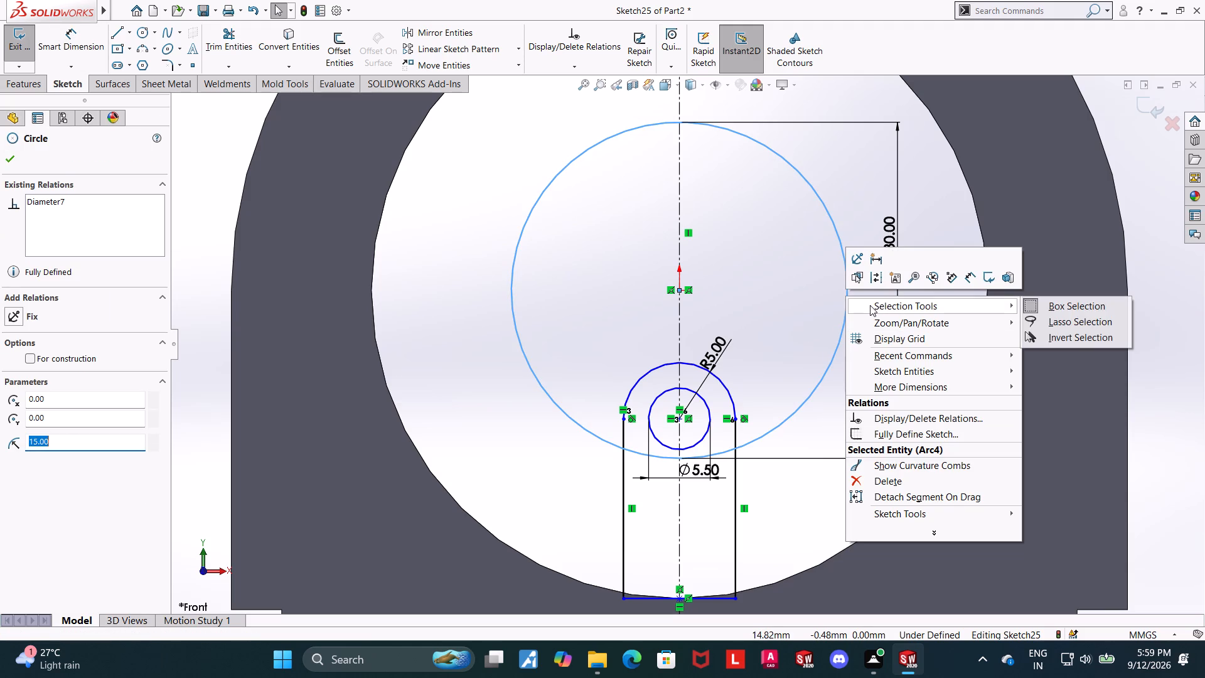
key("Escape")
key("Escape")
Add a coincident relation between the tab hole's centre point and the 30 mm circle.
scroll(688, 434, "down", 3)
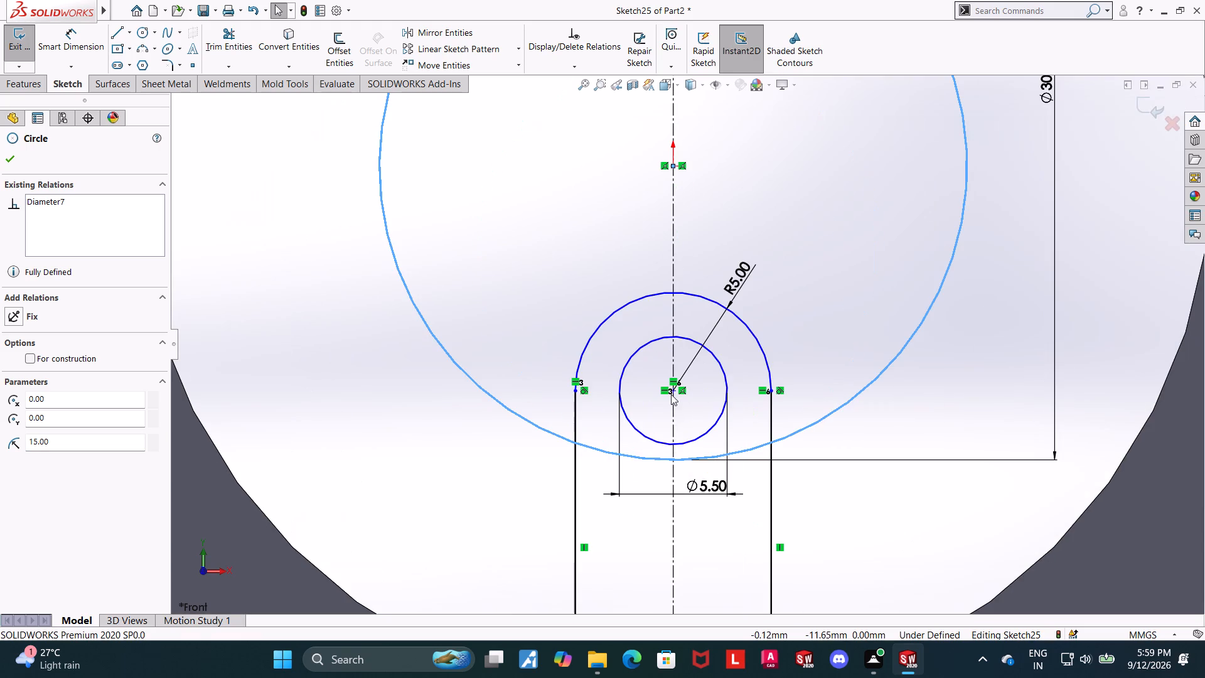
left_click(671, 392)
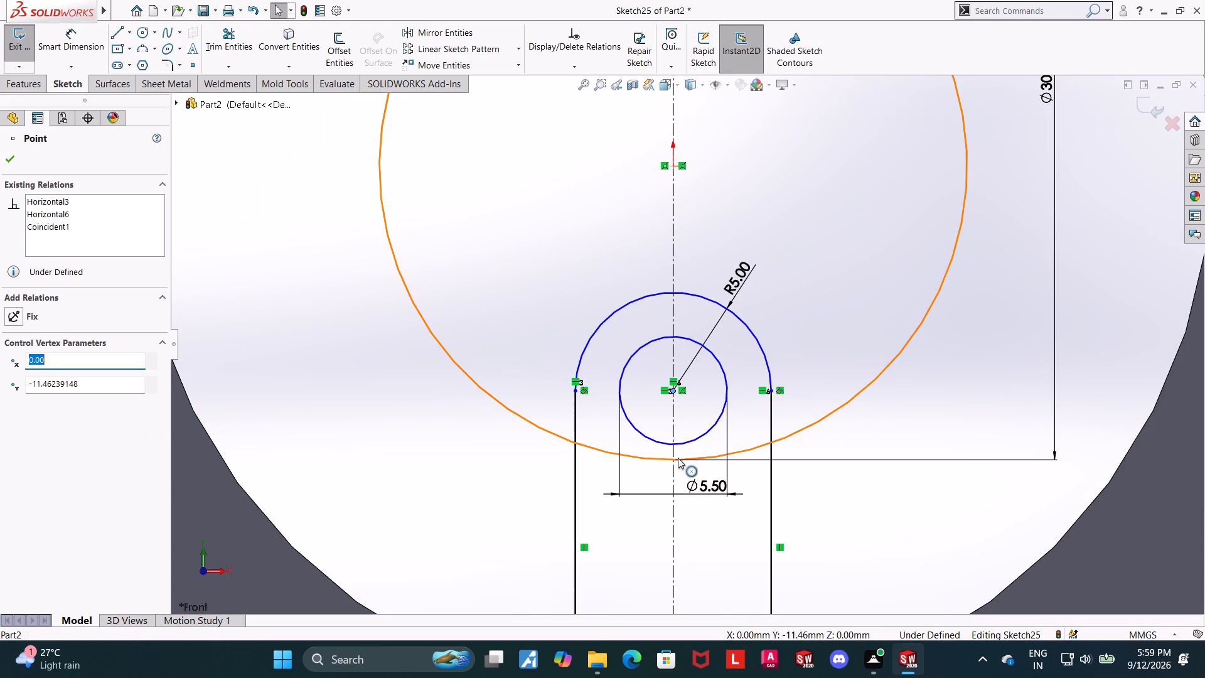
left_click(680, 460, "ctrl")
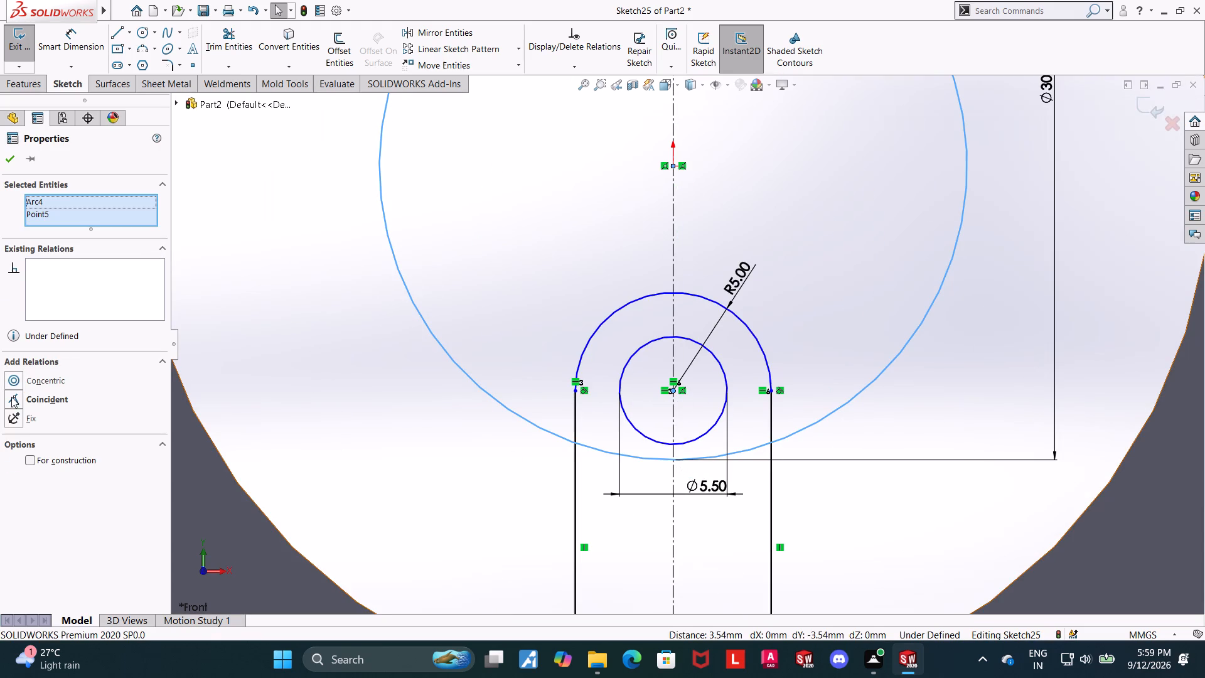
left_click(12, 401)
left_click(9, 164)
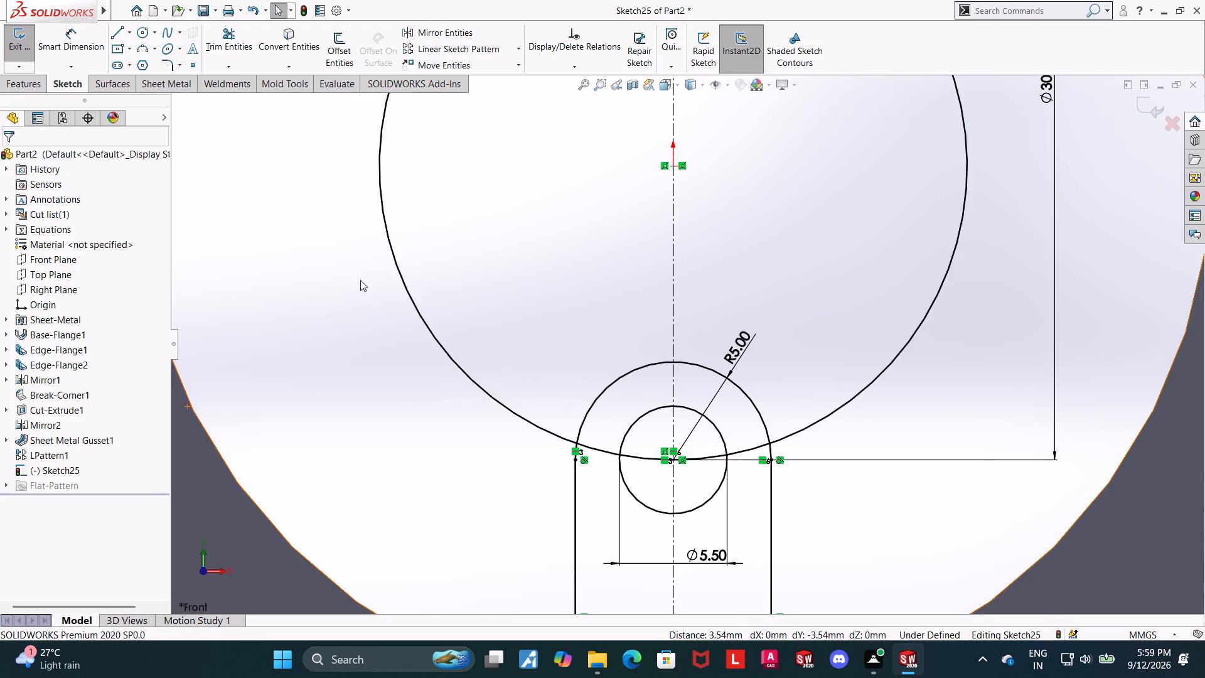
scroll(600, 323, "up", 5)
scroll(745, 390, "down", 4)
key("Escape")
key("Escape")
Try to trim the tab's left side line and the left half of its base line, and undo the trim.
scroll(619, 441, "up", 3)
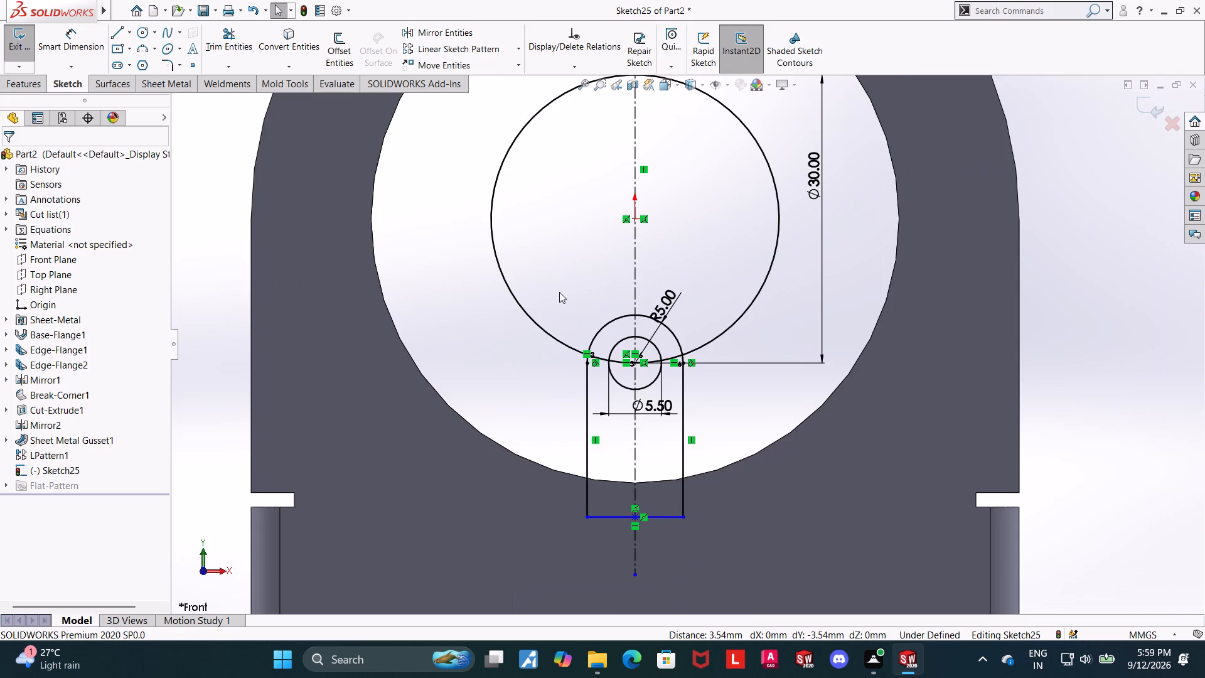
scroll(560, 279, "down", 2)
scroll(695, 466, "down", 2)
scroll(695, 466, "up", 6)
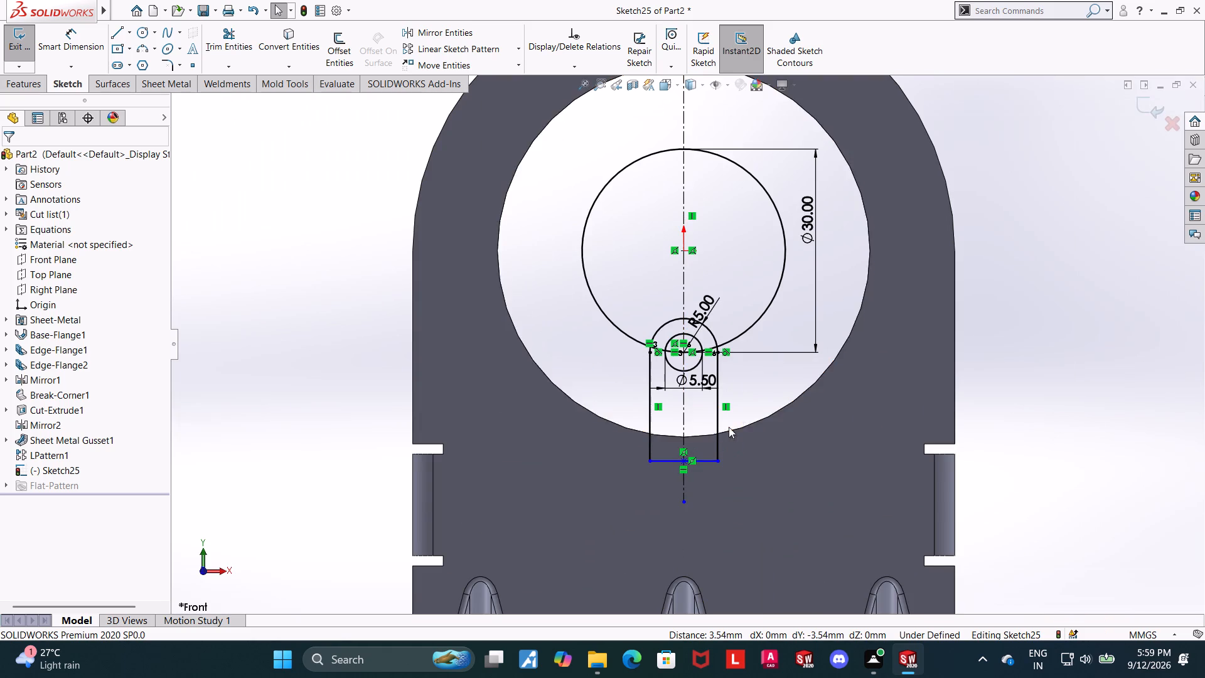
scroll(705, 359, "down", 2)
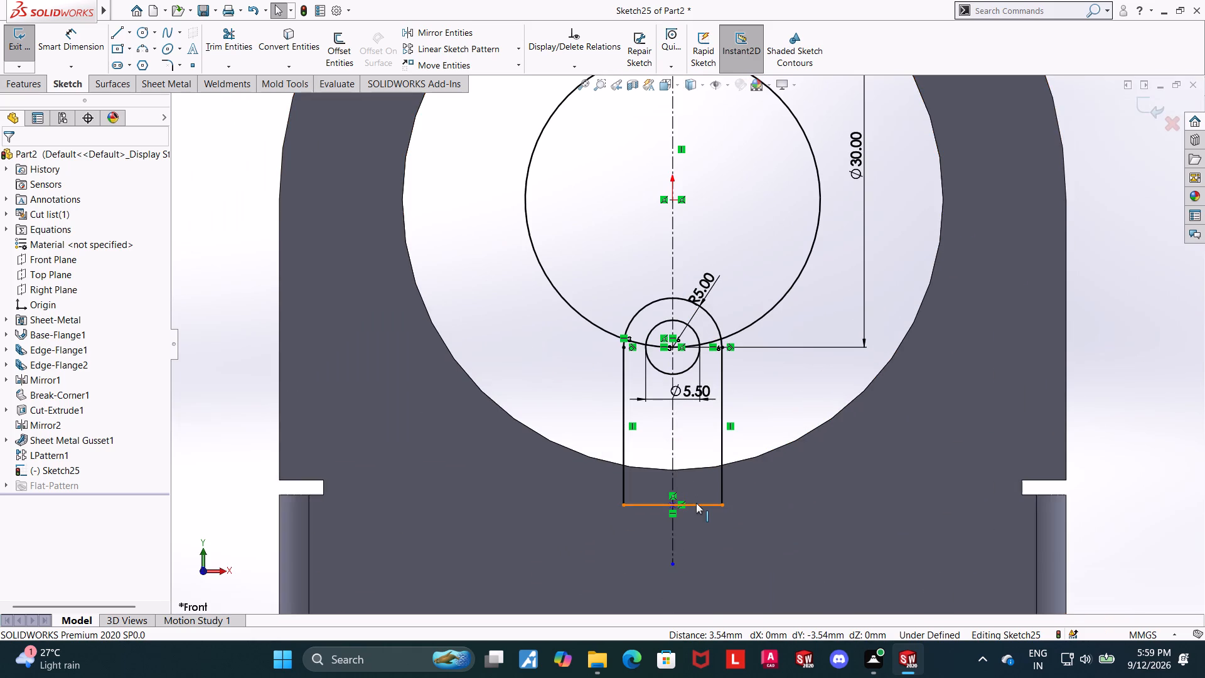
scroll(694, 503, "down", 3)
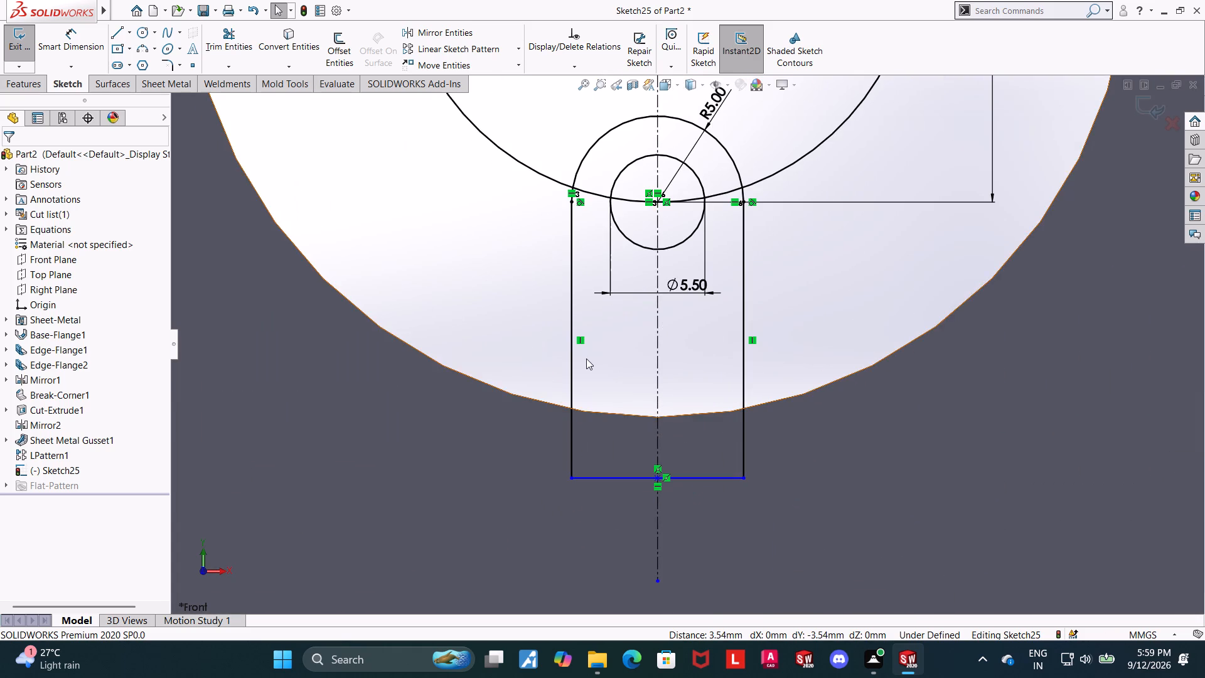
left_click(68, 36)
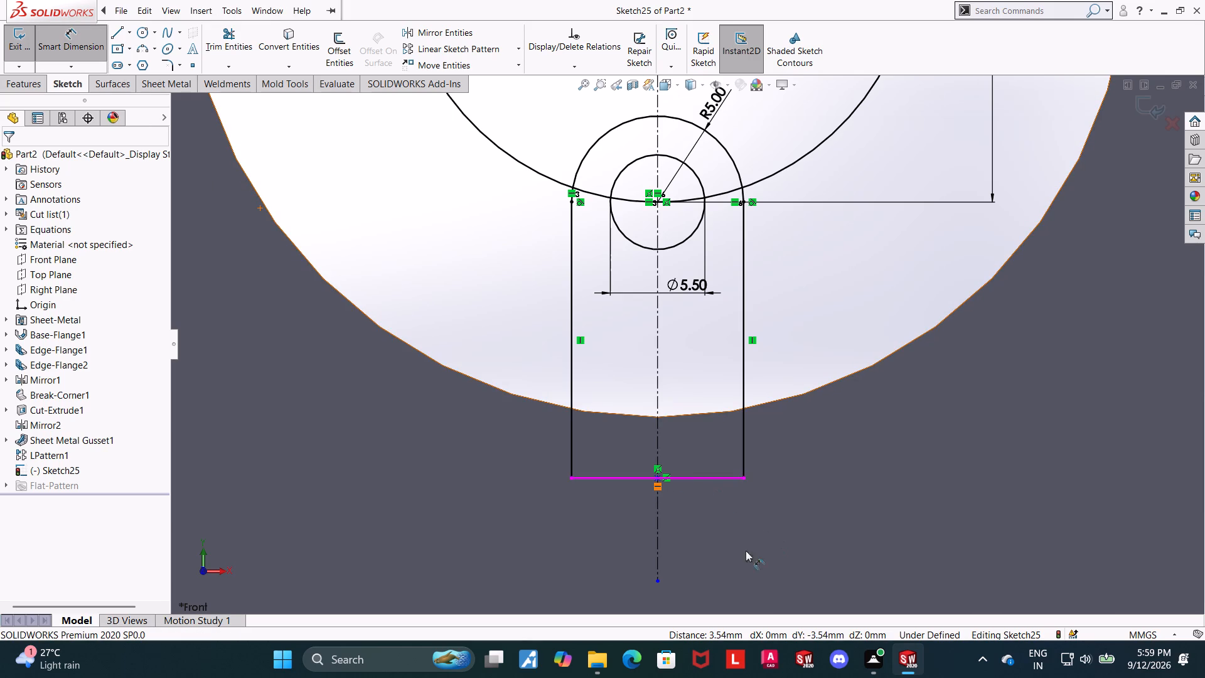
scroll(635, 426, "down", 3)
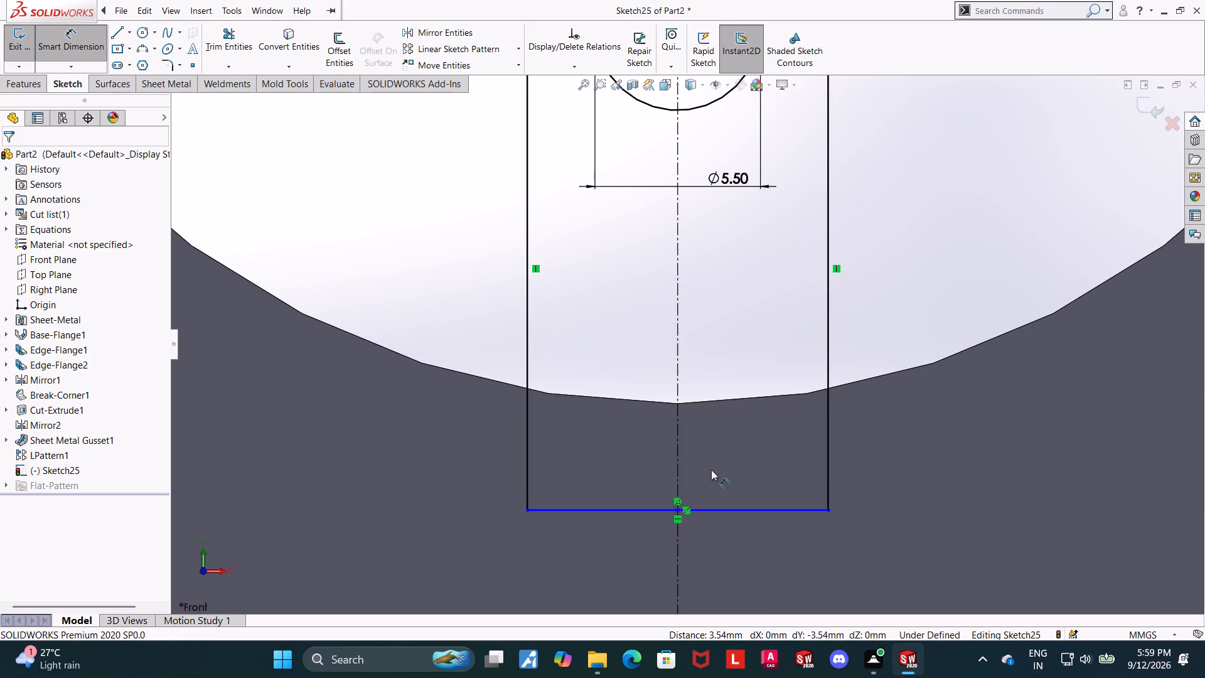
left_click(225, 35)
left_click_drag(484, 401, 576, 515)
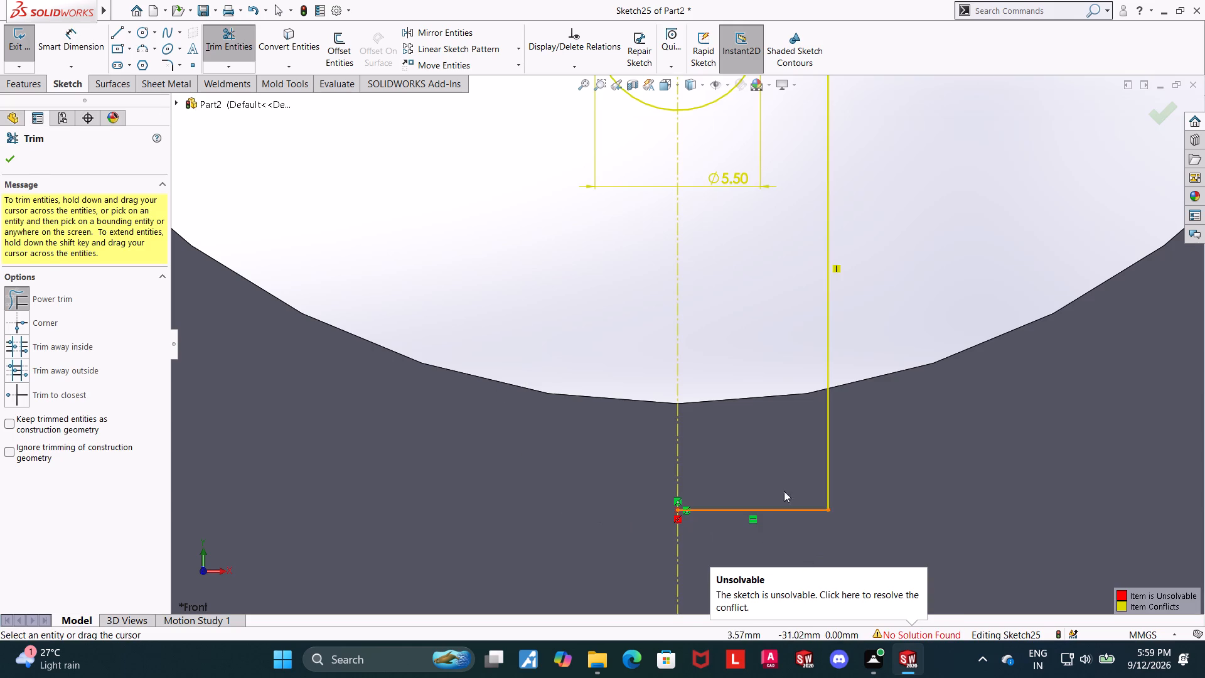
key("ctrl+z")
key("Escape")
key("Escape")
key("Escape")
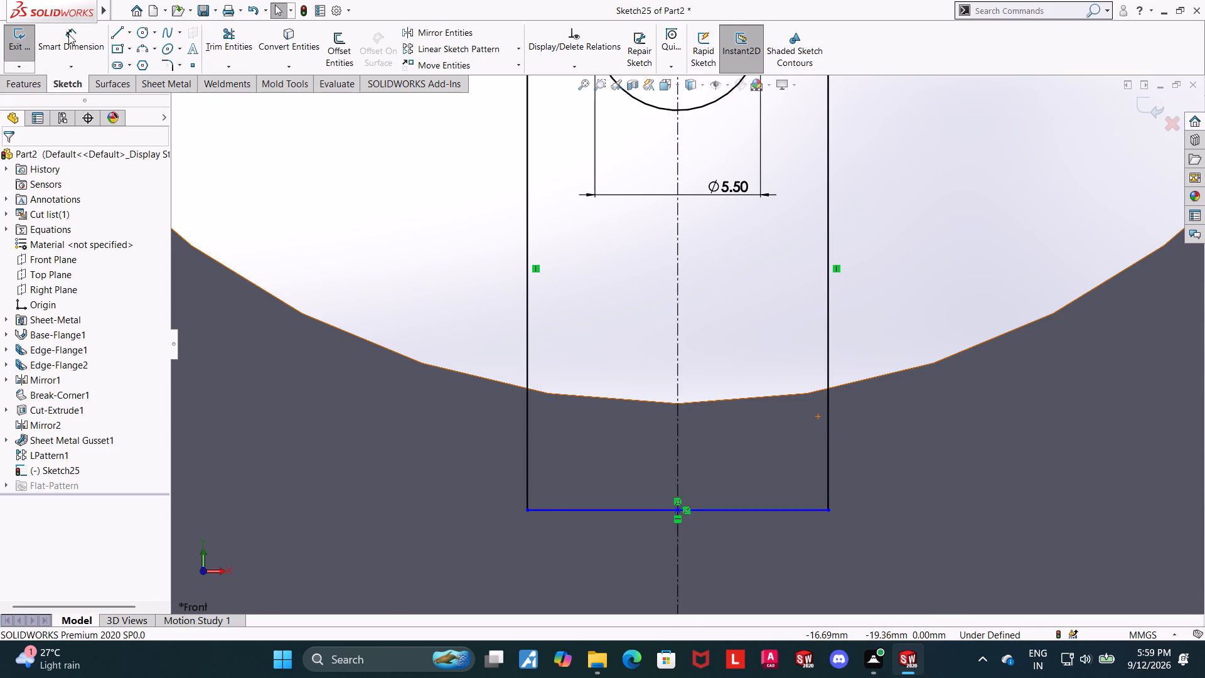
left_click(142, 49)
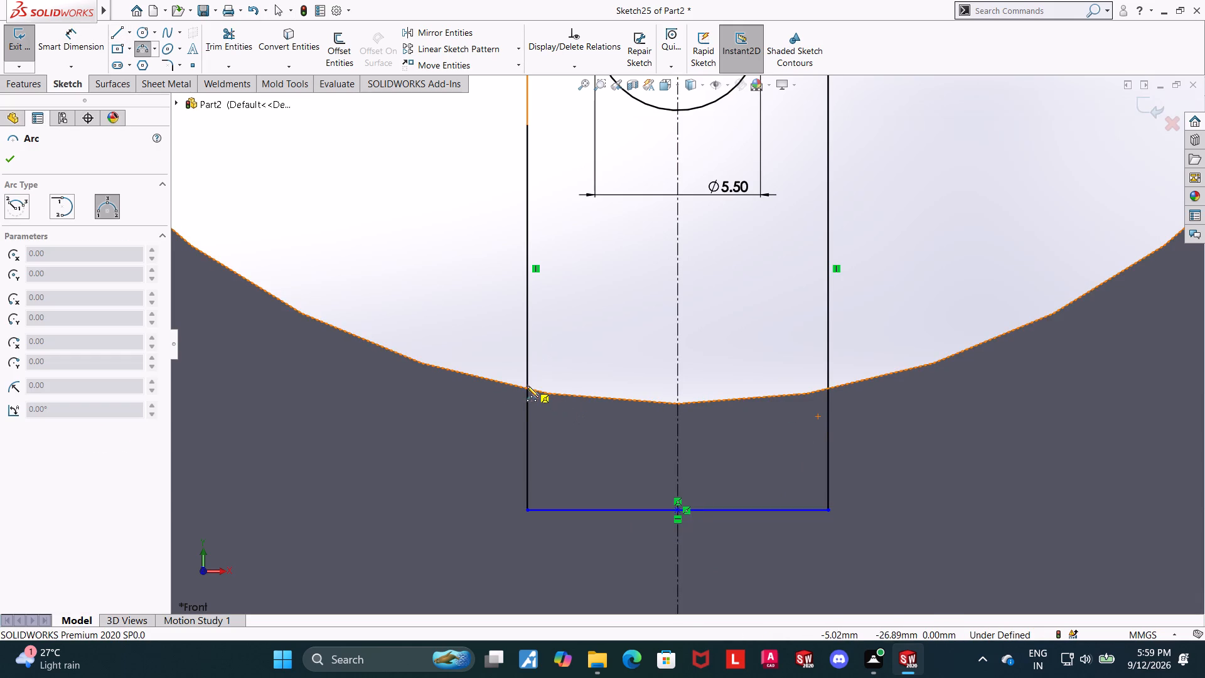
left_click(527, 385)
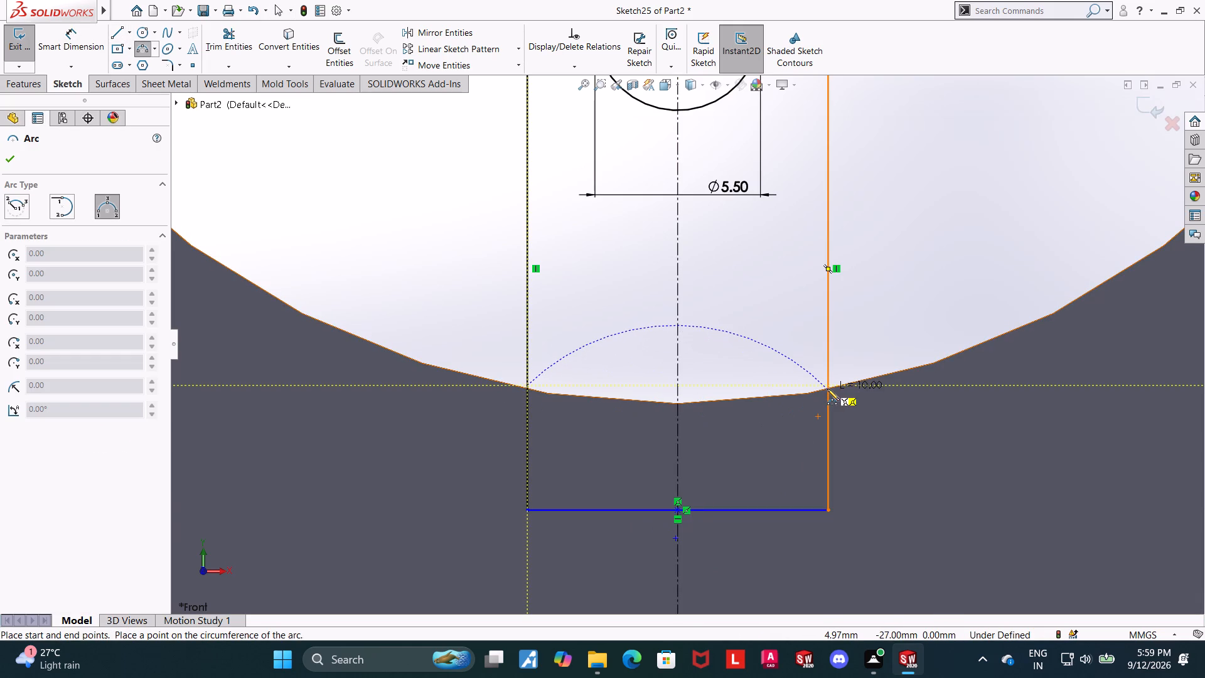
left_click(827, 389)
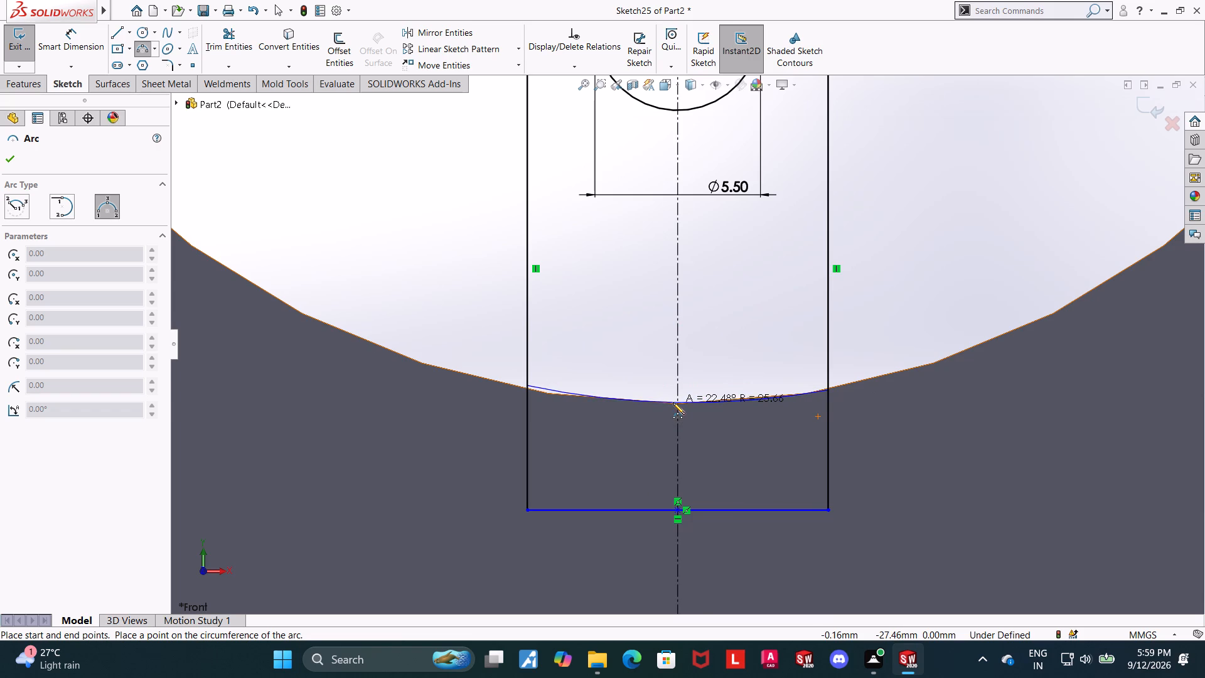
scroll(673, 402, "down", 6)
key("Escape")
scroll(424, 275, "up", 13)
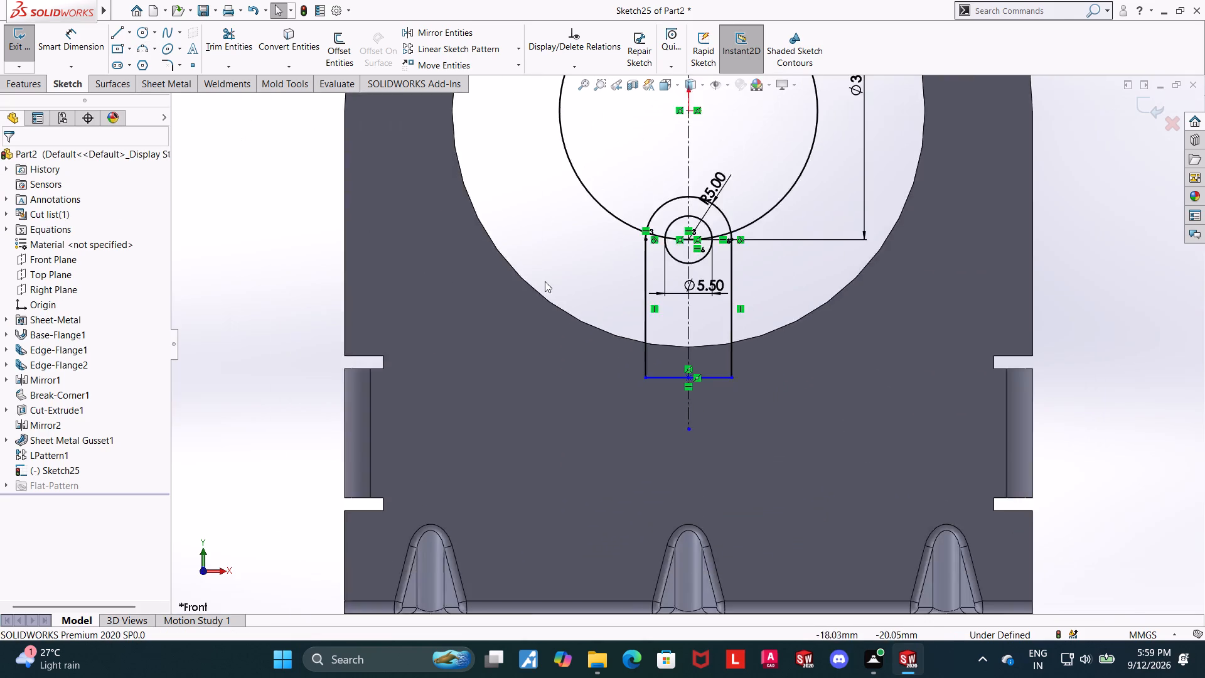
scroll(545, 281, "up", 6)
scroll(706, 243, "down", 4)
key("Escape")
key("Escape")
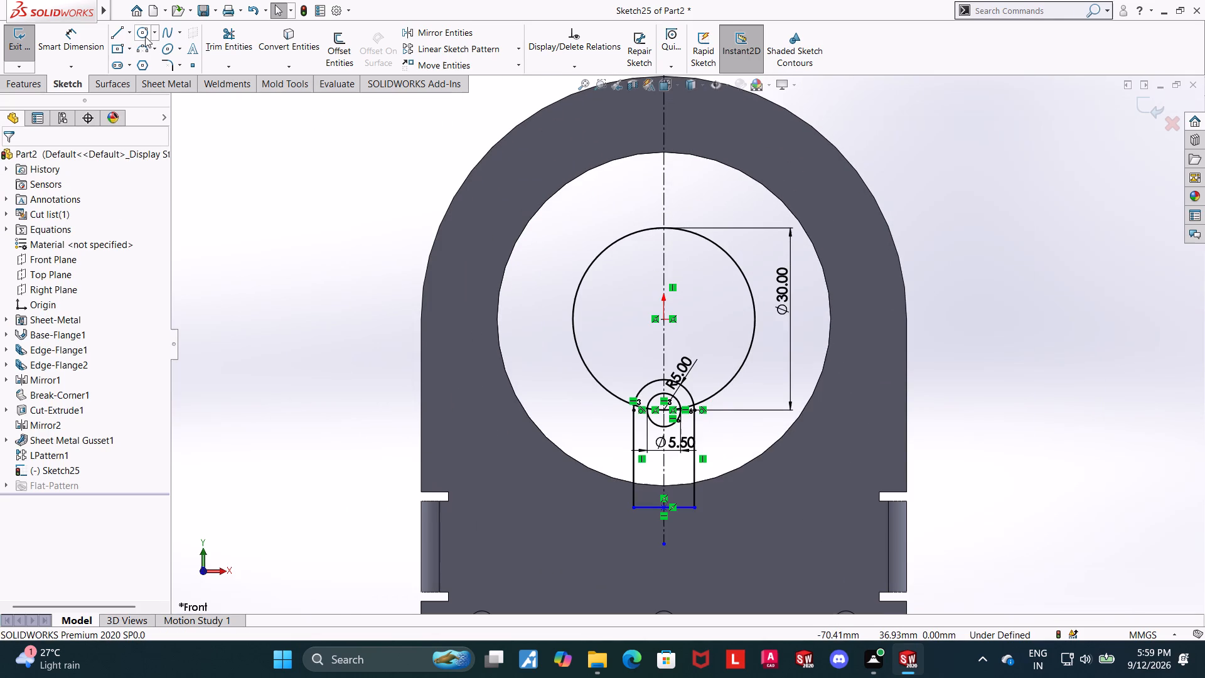
Sketch a circle of about 27.5 mm radius centred on the origin, coinciding with the edge of the large round opening.
scroll(687, 481, "down", 4)
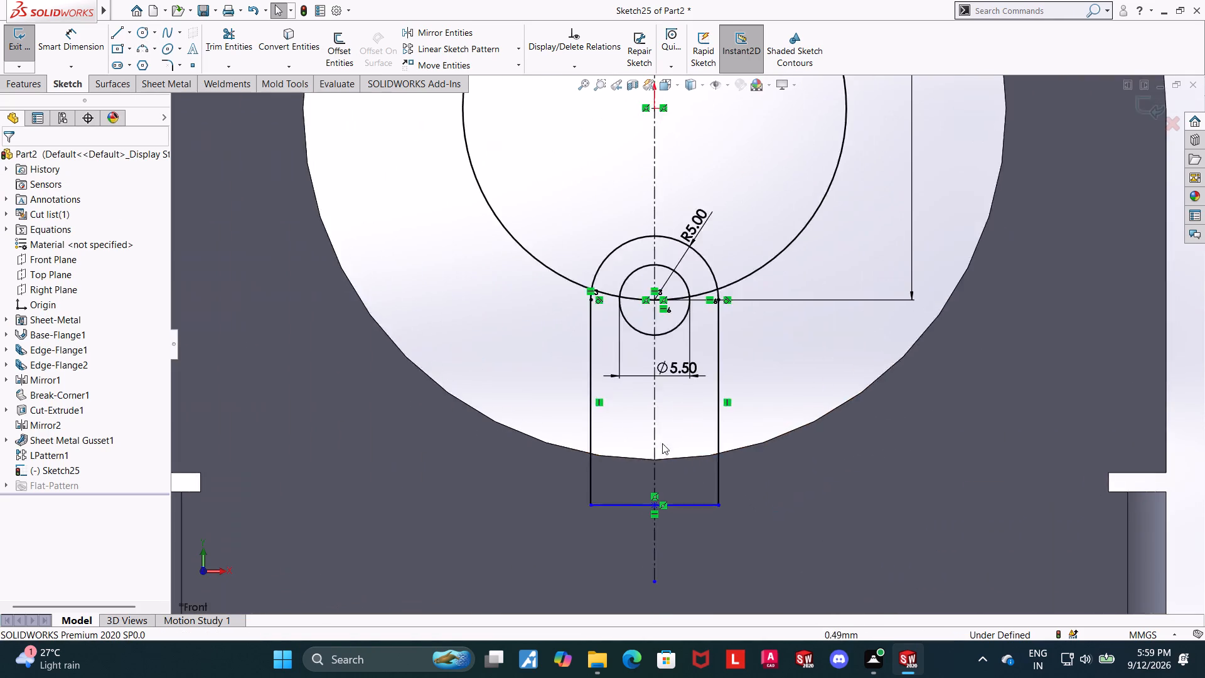
scroll(662, 443, "down", 4)
scroll(682, 436, "up", 5)
scroll(708, 392, "up", 5)
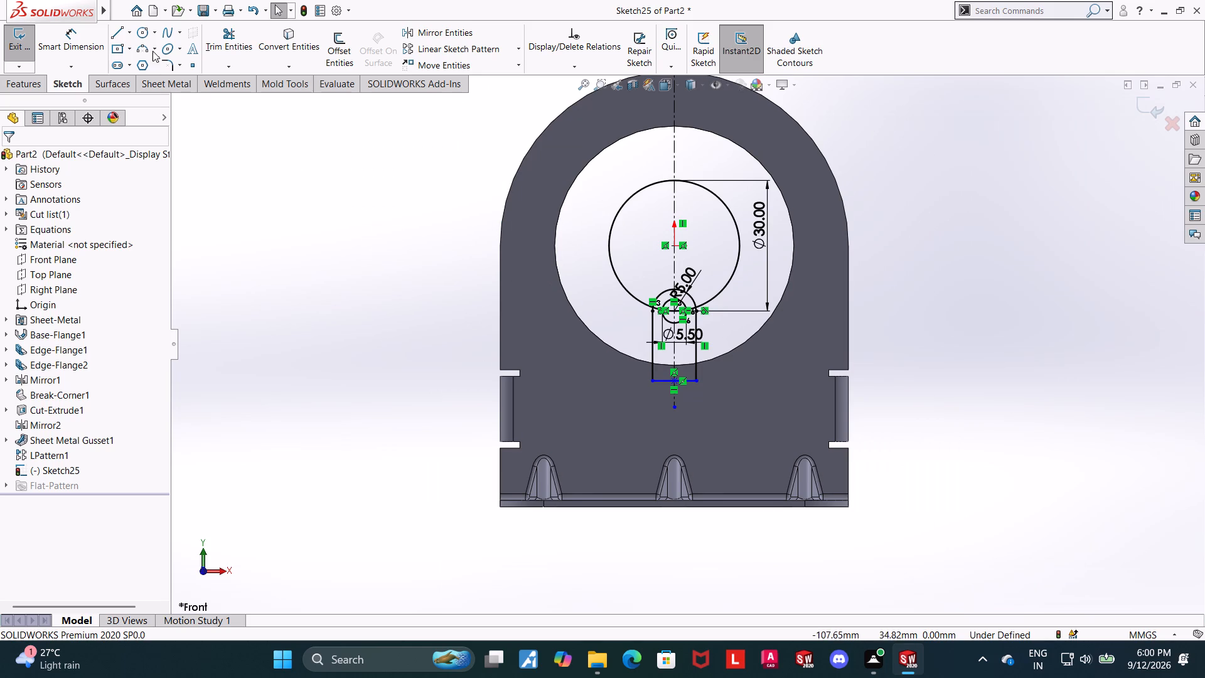
left_click(142, 35)
left_click(675, 246)
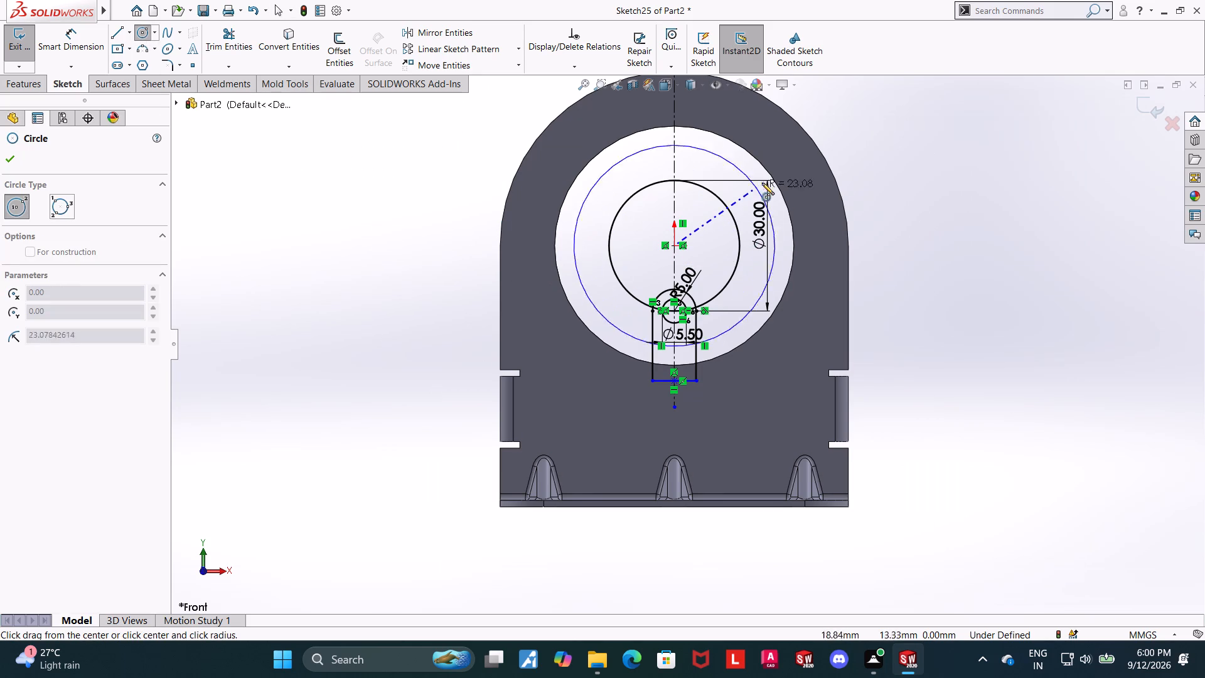
left_click(772, 173)
key("Escape")
key("Escape")
Trim away the tab's base line and the parts of both side lines extending below the opening-edge circle.
scroll(696, 348, "down", 7)
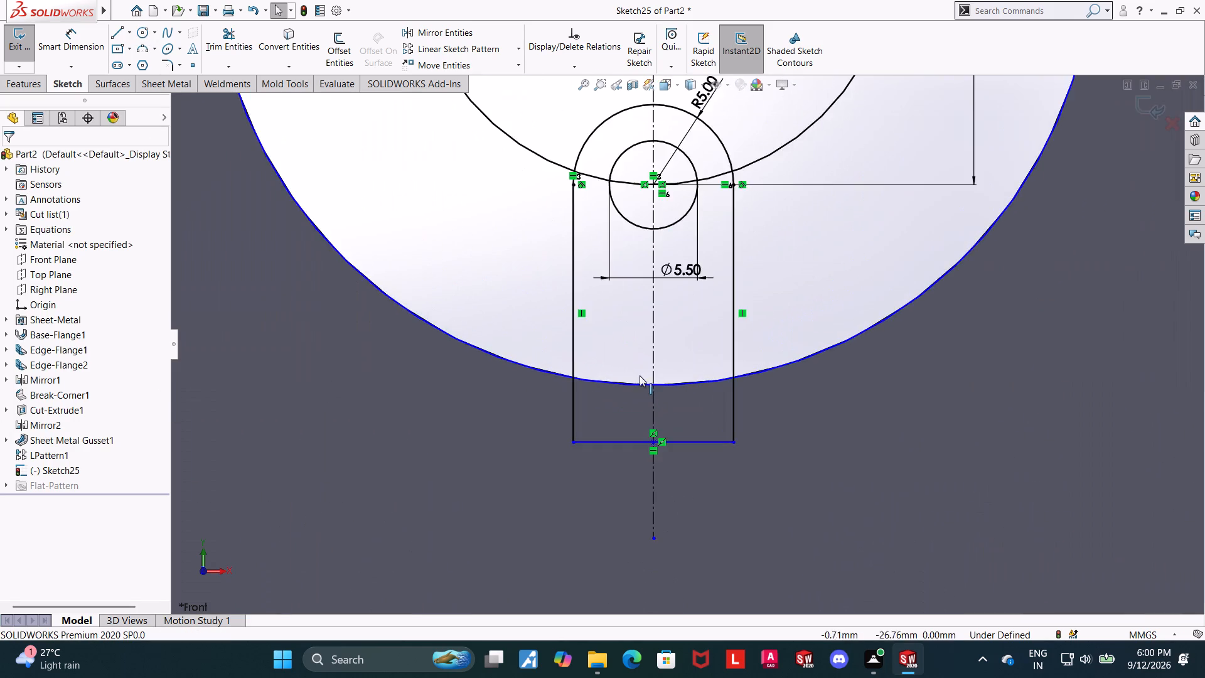
scroll(634, 380, "down", 4)
left_click(223, 41)
left_click_drag(583, 416, 568, 416)
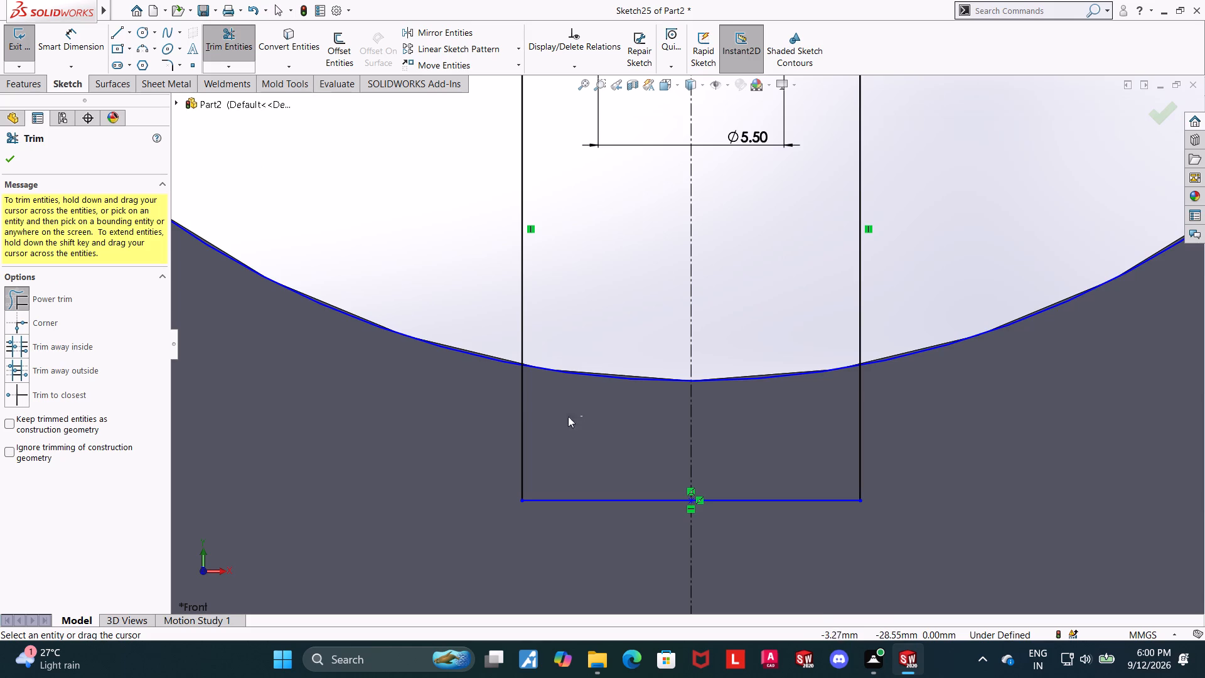
left_click_drag(568, 416, 455, 402)
left_click_drag(618, 448, 604, 498)
left_click_drag(768, 451, 791, 524)
left_click_drag(646, 451, 623, 532)
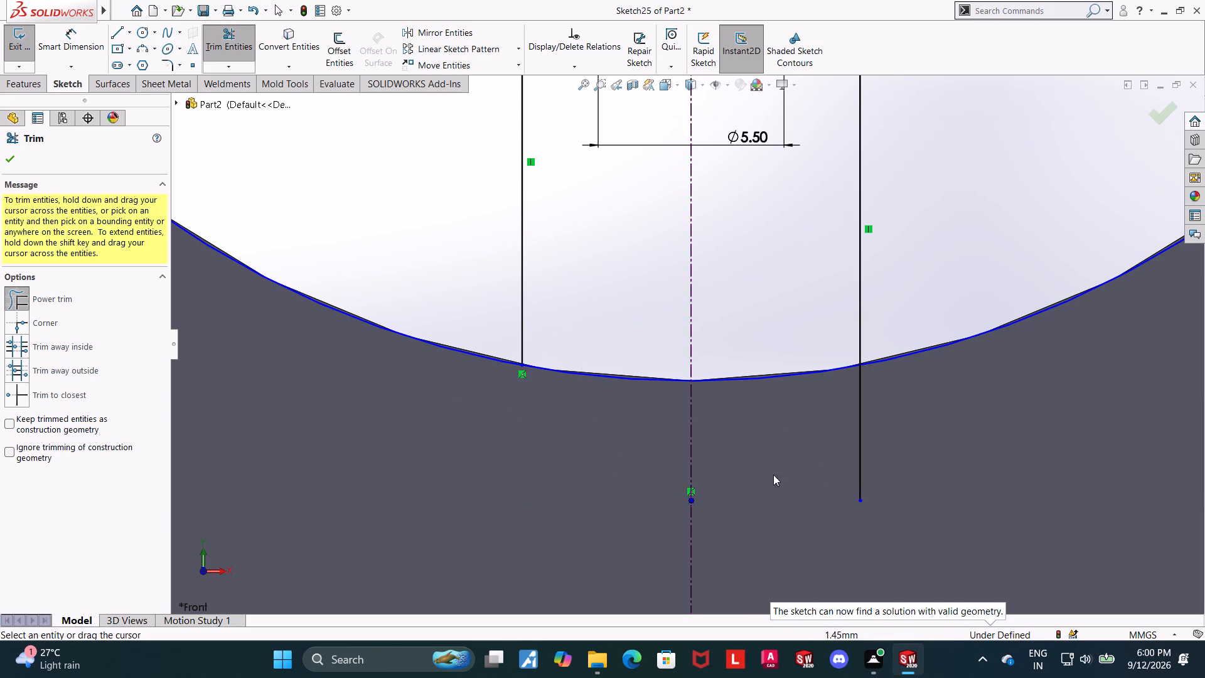
left_click_drag(921, 420, 810, 420)
Trim the opening-edge circle outside the tab, leaving only the short arc between the two side lines.
scroll(644, 314, "down", 1)
scroll(616, 328, "up", 5)
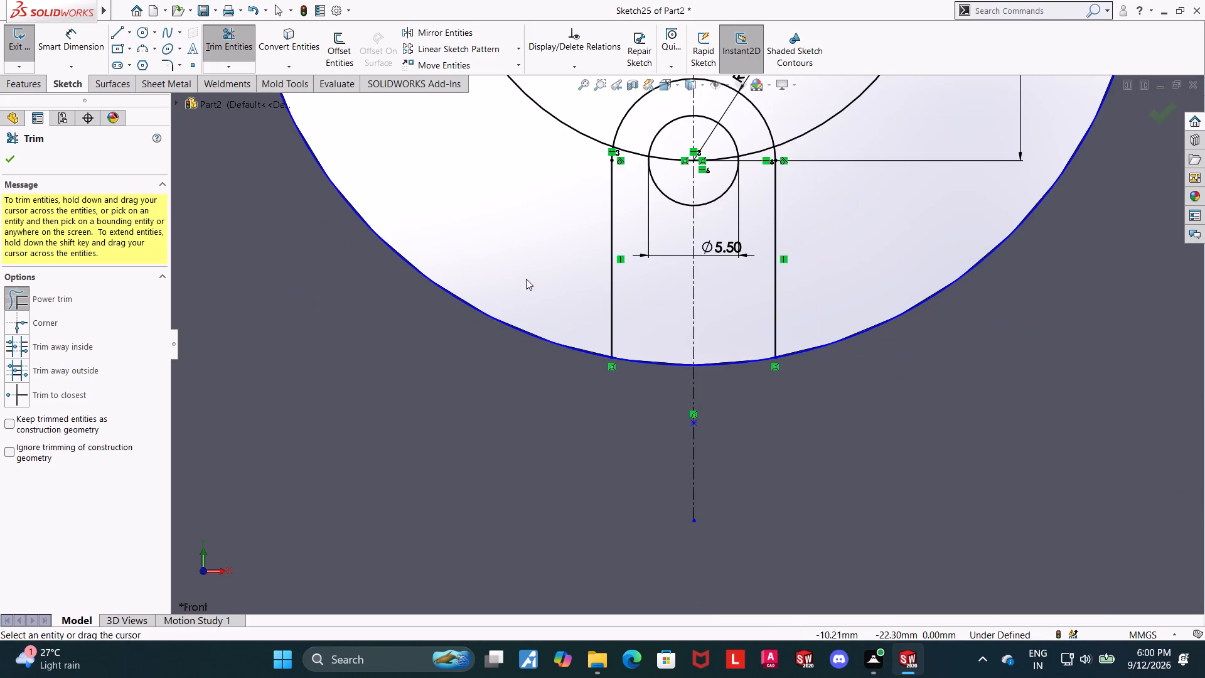
left_click_drag(526, 279, 457, 306)
left_click_drag(887, 266, 965, 349)
scroll(681, 309, "down", 3)
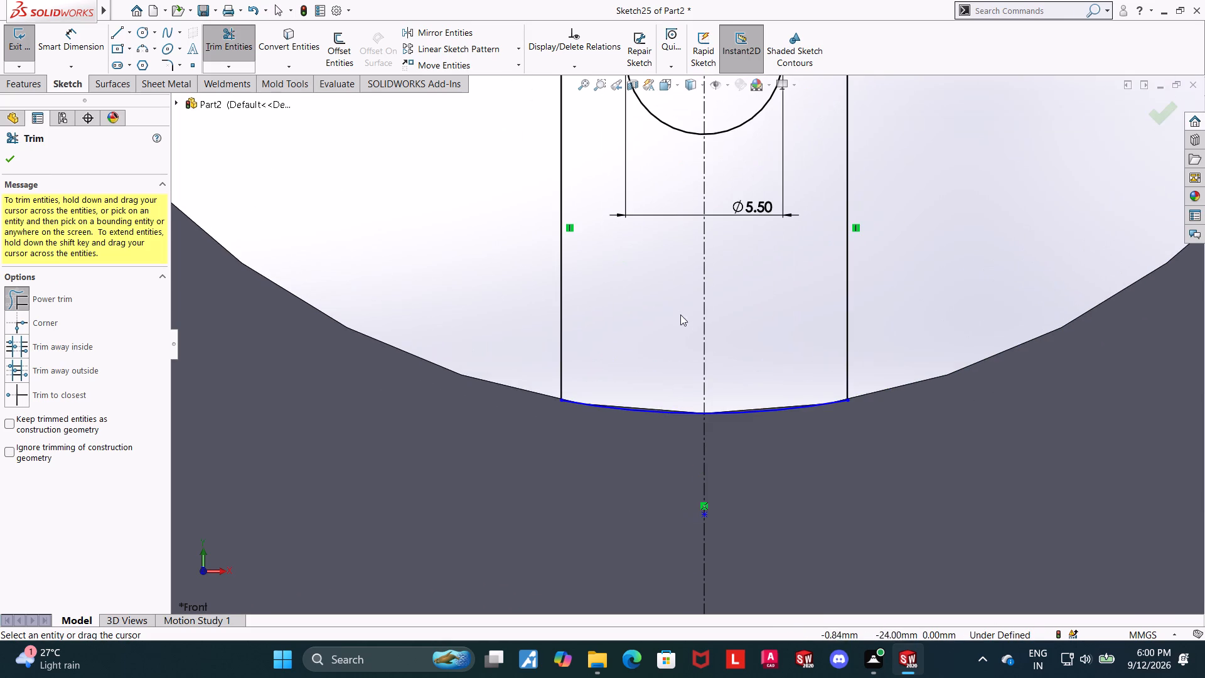
key("Escape")
key("Escape")
key("Escape")
Dimension the tab's bottom arc to a 27.5 mm radius.
left_click(88, 35)
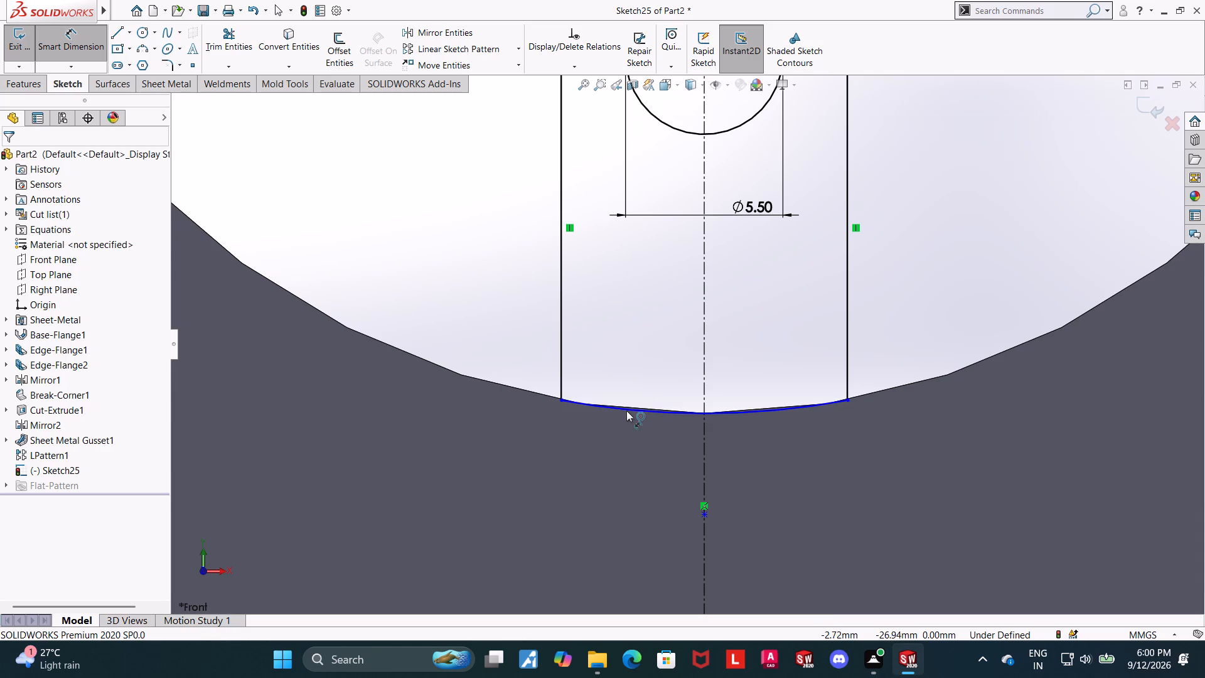
left_click(627, 412)
left_click(621, 450)
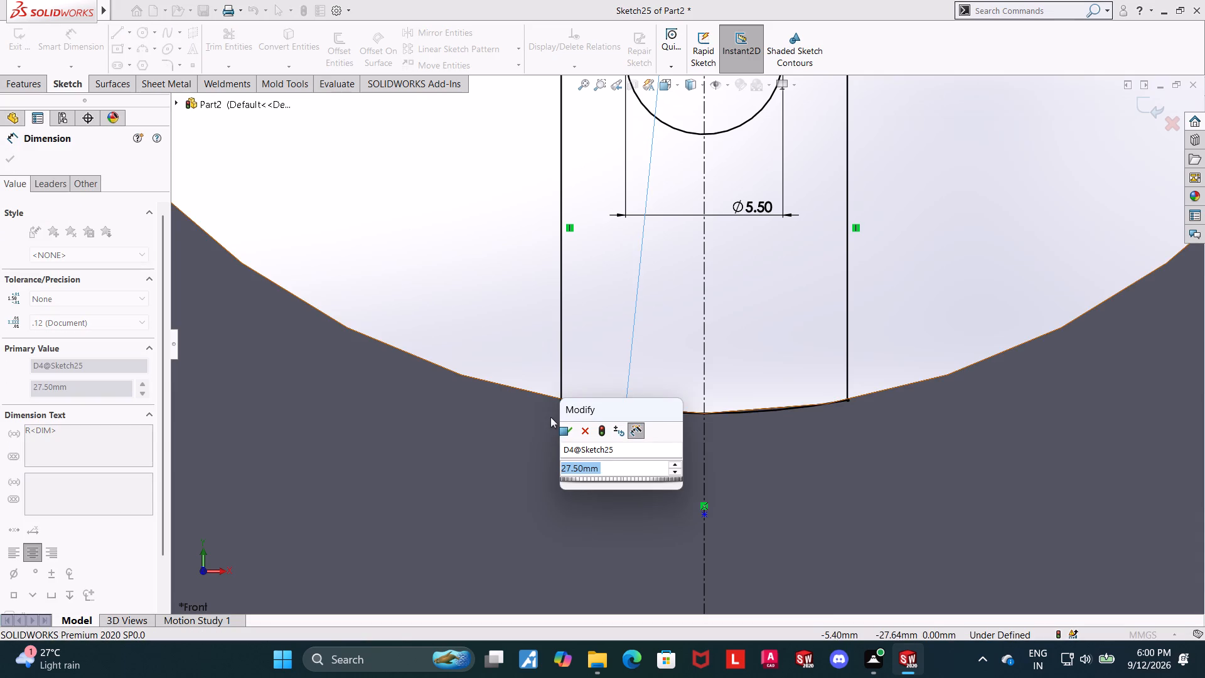
left_click(567, 428)
scroll(671, 392, "up", 5)
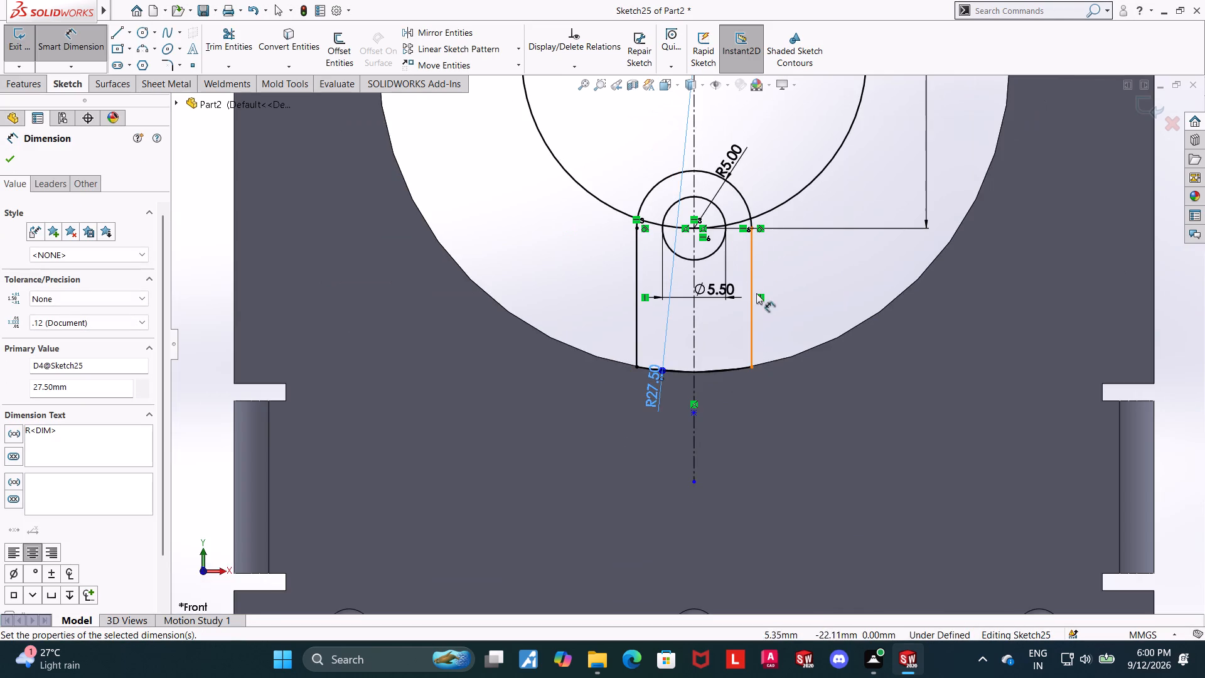
scroll(744, 252, "down", 2)
left_click(783, 335)
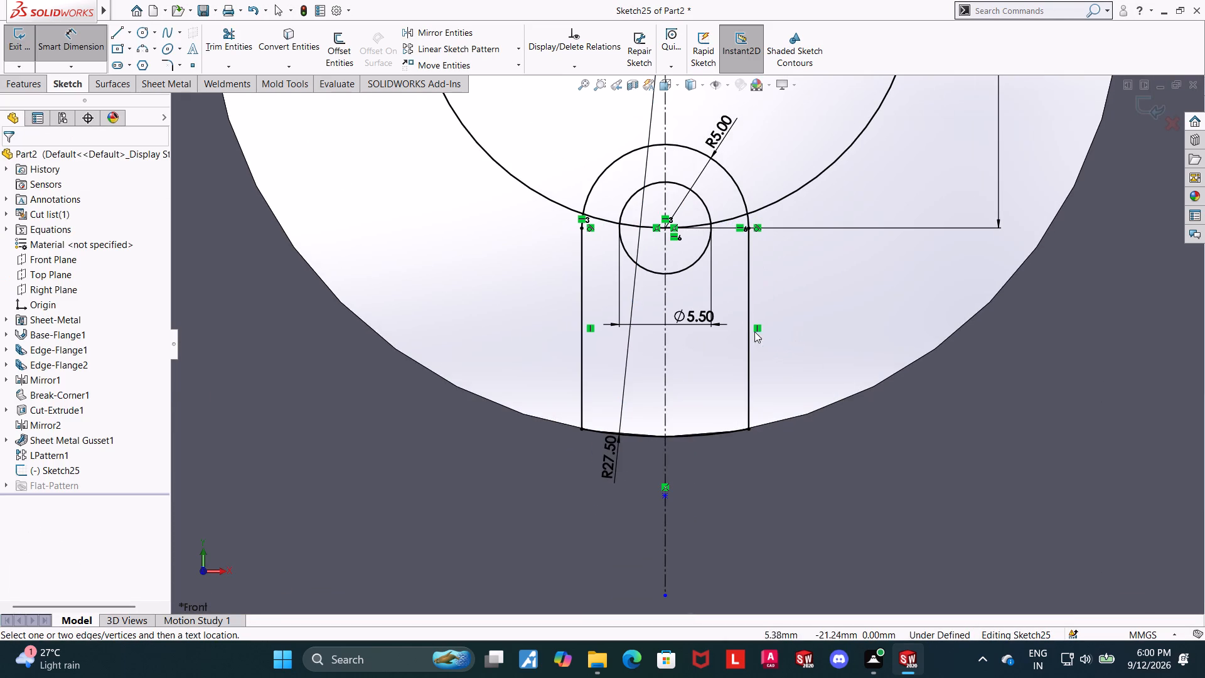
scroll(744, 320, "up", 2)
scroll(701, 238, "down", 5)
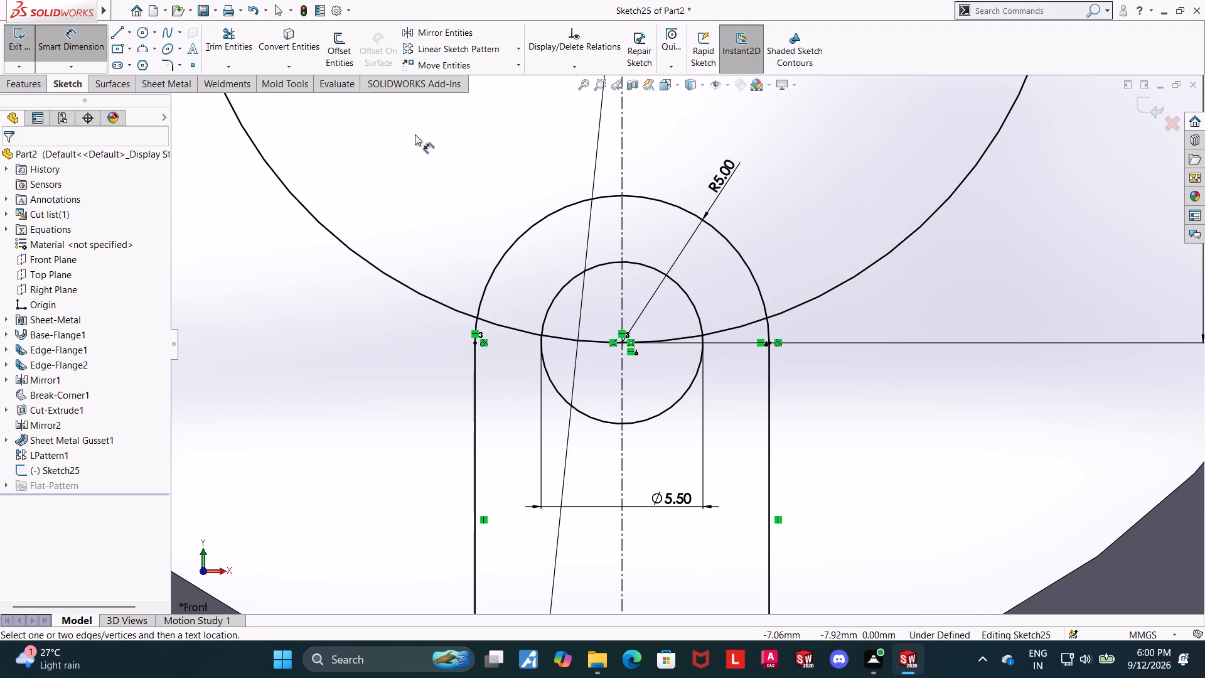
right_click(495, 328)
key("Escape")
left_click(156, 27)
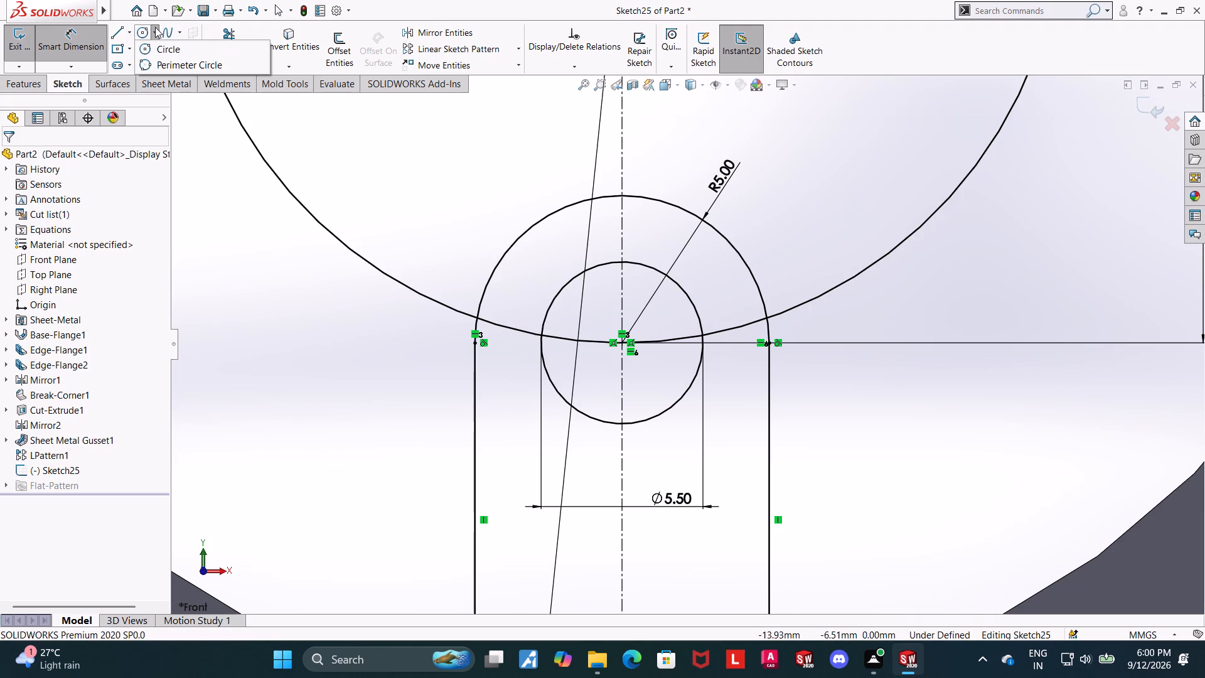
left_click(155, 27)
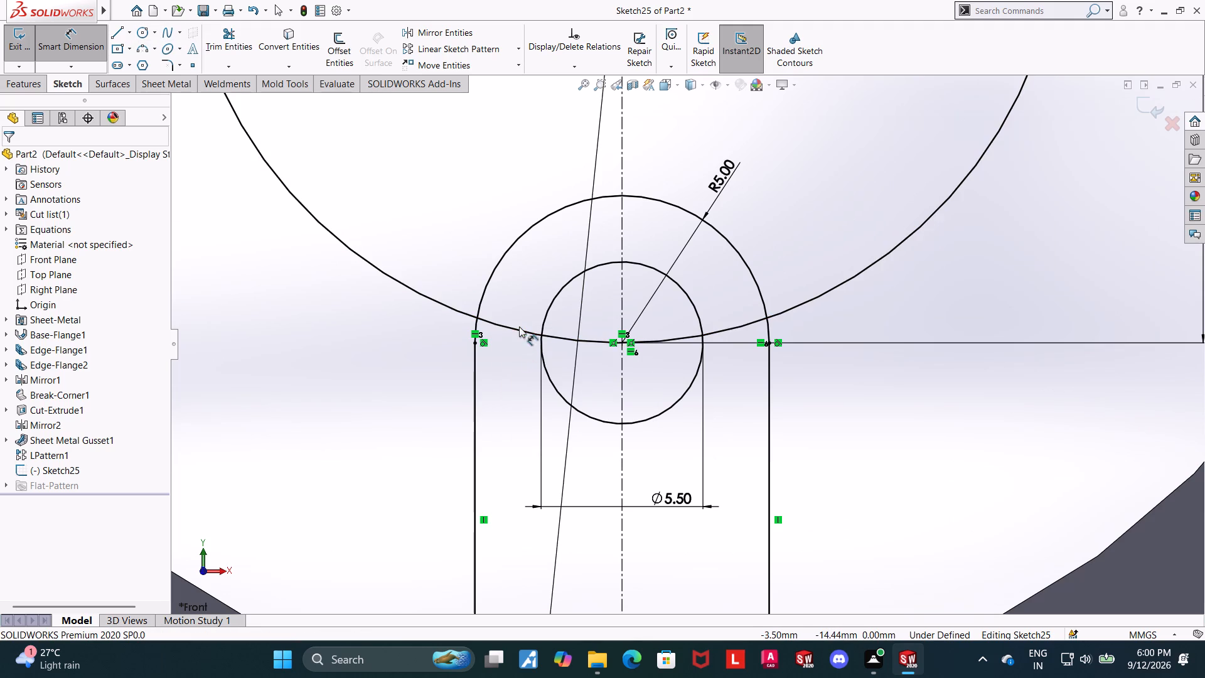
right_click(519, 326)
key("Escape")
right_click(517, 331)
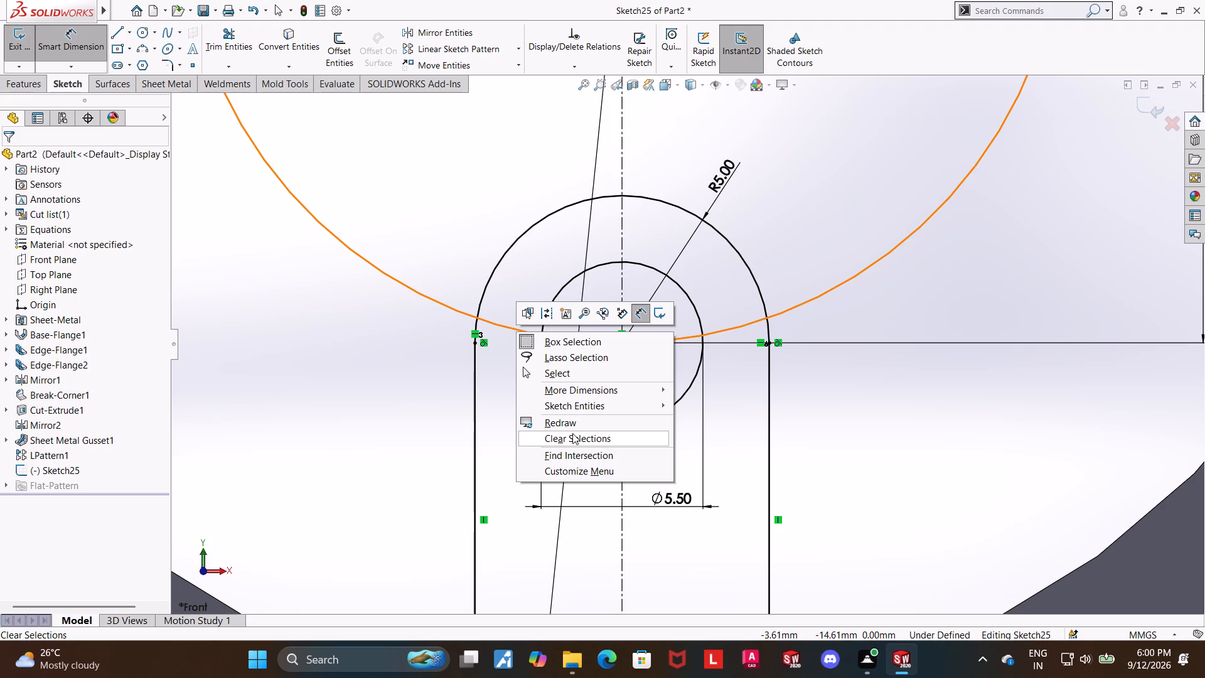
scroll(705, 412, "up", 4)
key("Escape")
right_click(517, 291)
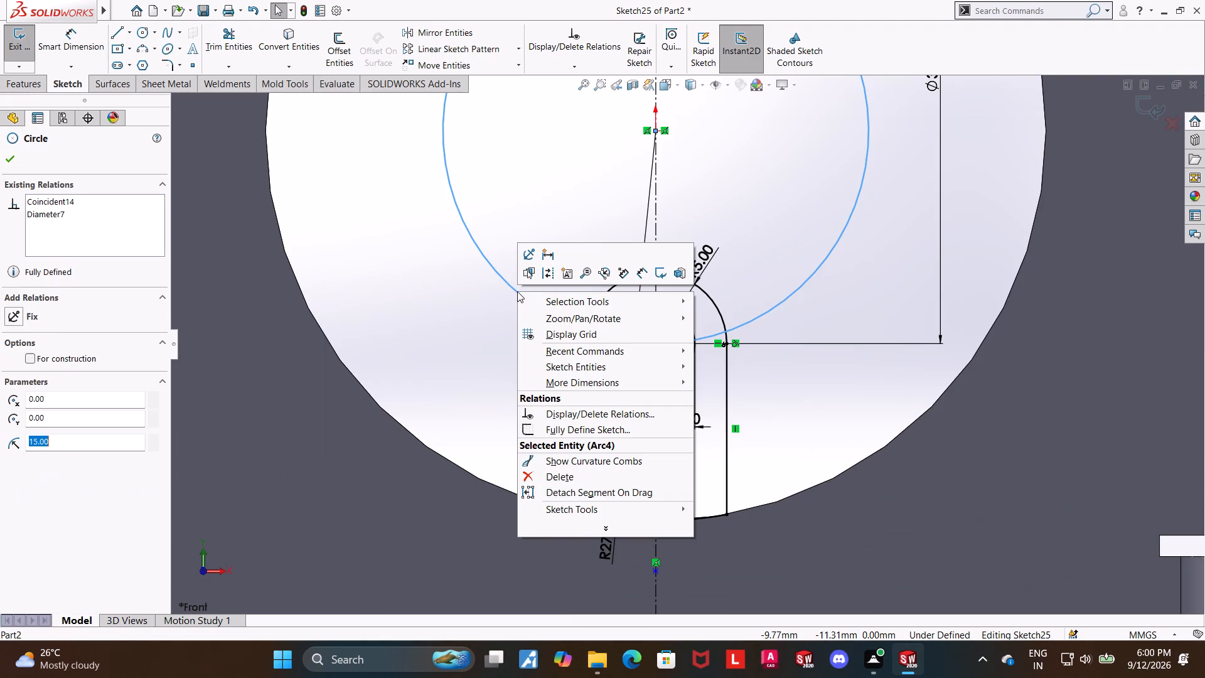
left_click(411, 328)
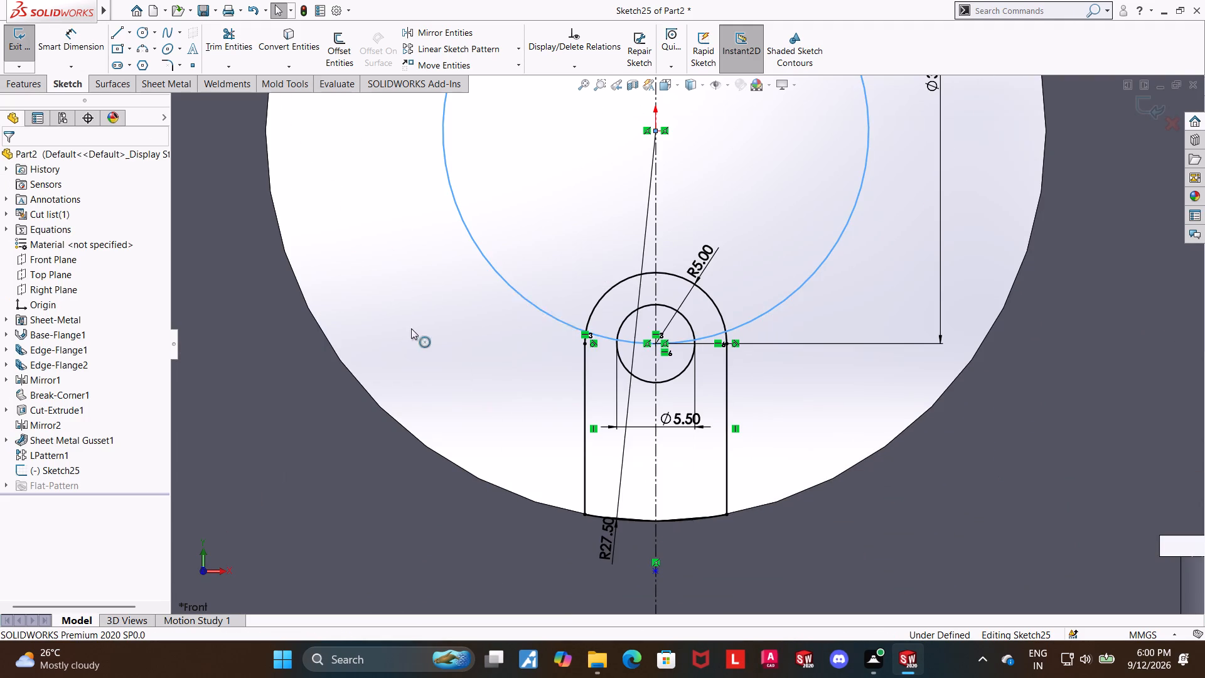
Delete the solid 30 mm circle centred on the origin together with its attached dimension.
right_click(495, 269)
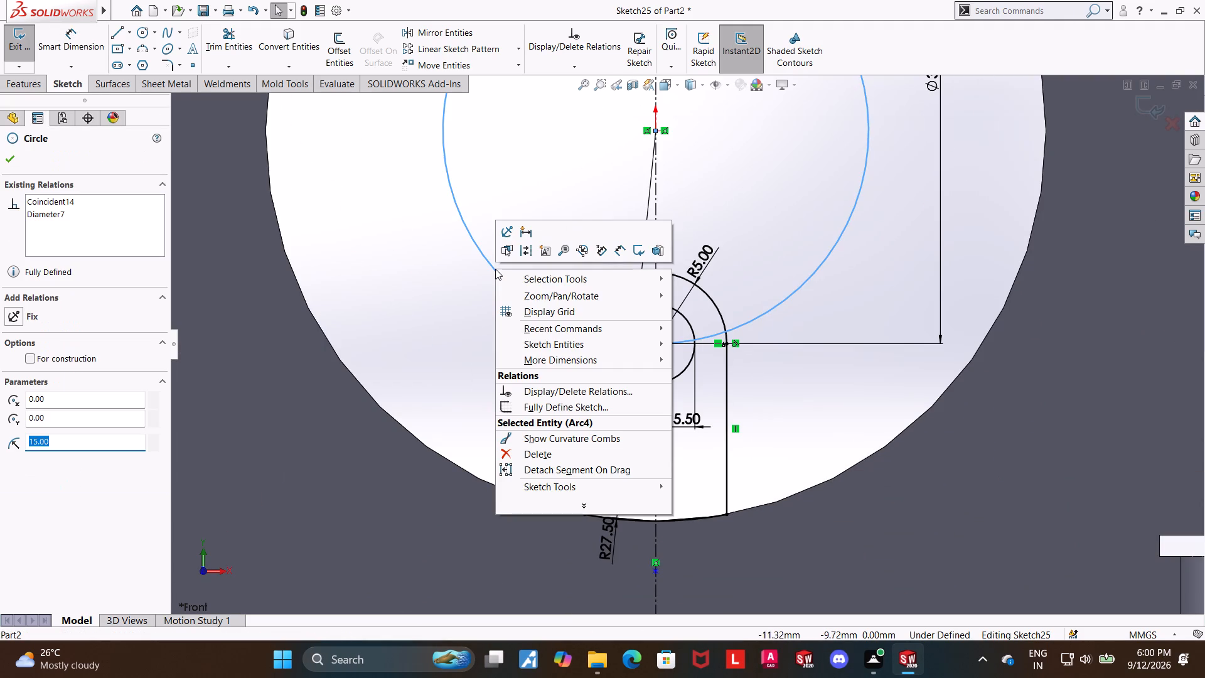
left_click(530, 460)
scroll(523, 419, "up", 3)
left_click(530, 326)
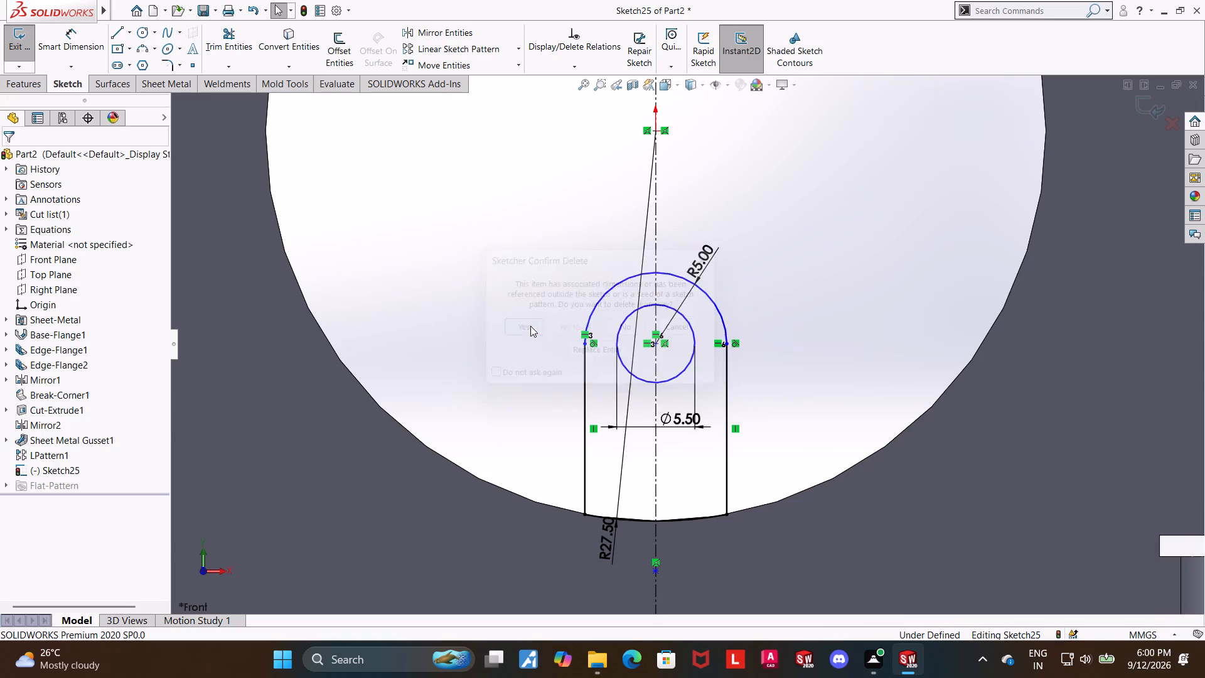
Sketch a construction circle of 15 mm radius centred on the origin and passing through the tab hole's centre.
scroll(558, 329, "up", 4)
scroll(768, 223, "up", 3)
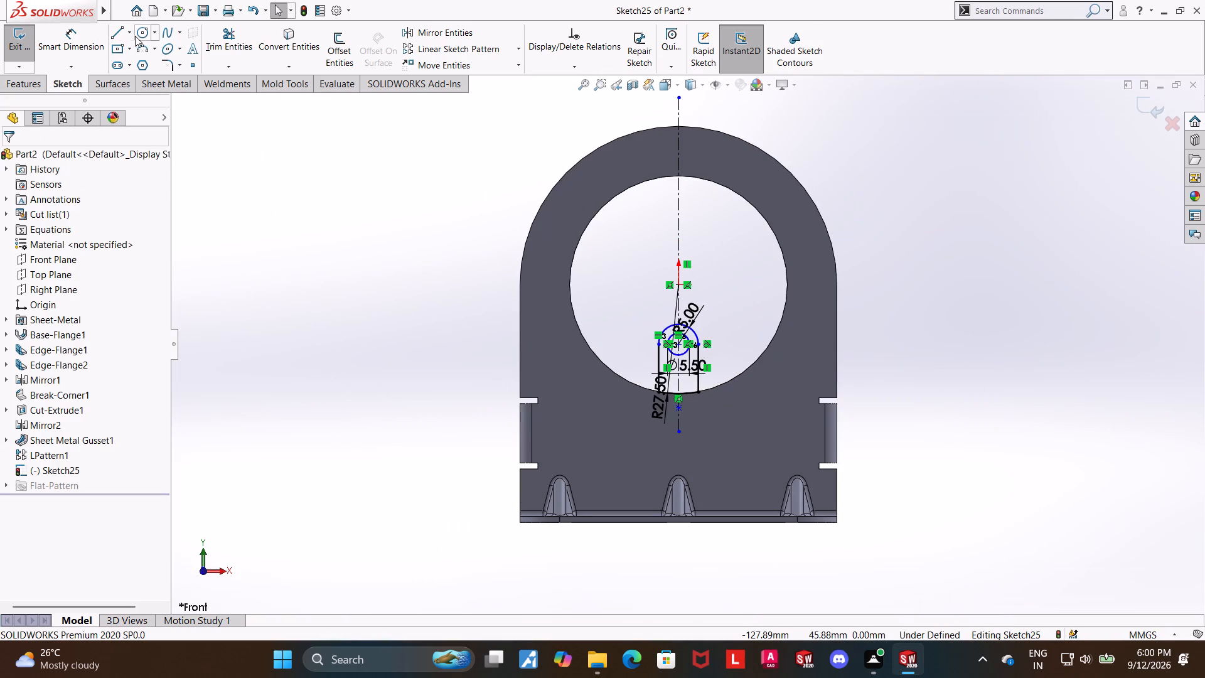
left_click(140, 36)
scroll(756, 300, "down", 4)
left_click(583, 279)
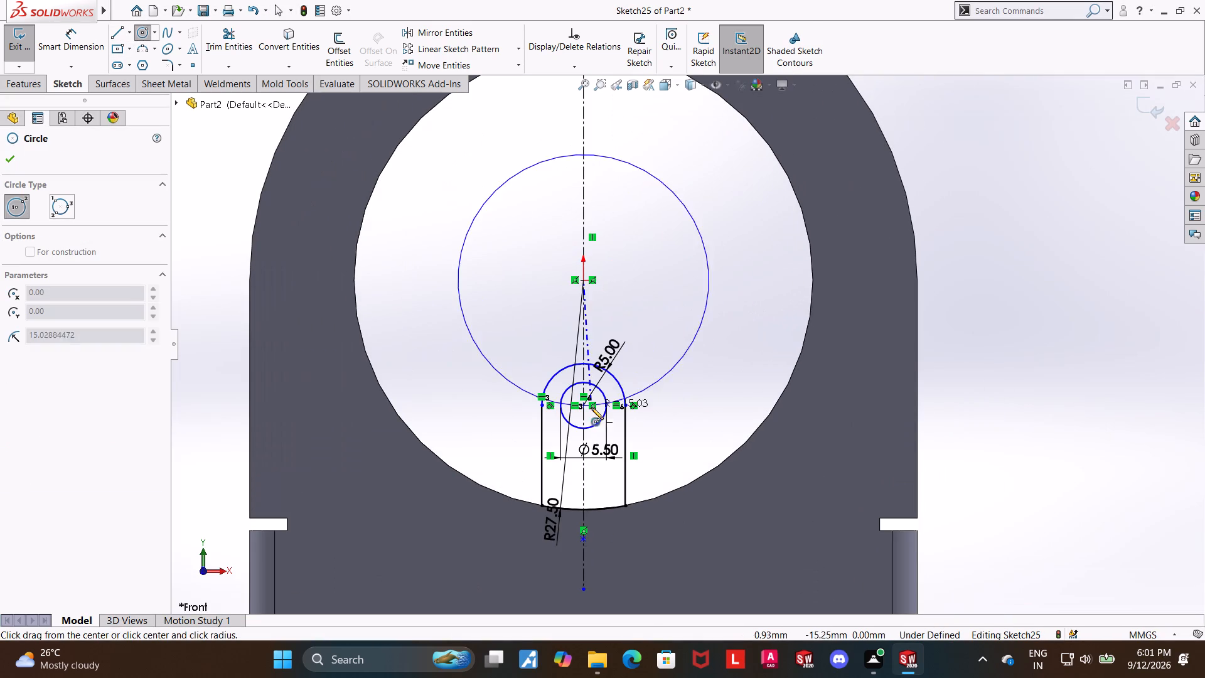
left_click(584, 404)
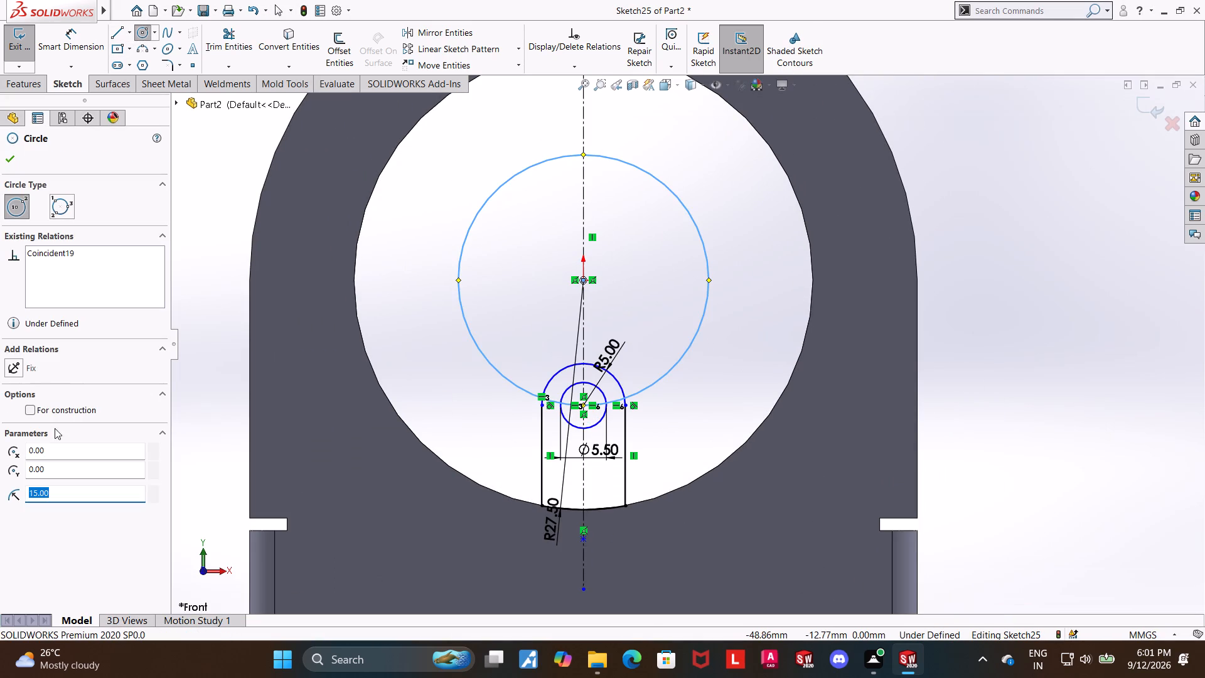
left_click(29, 412)
left_click(9, 166)
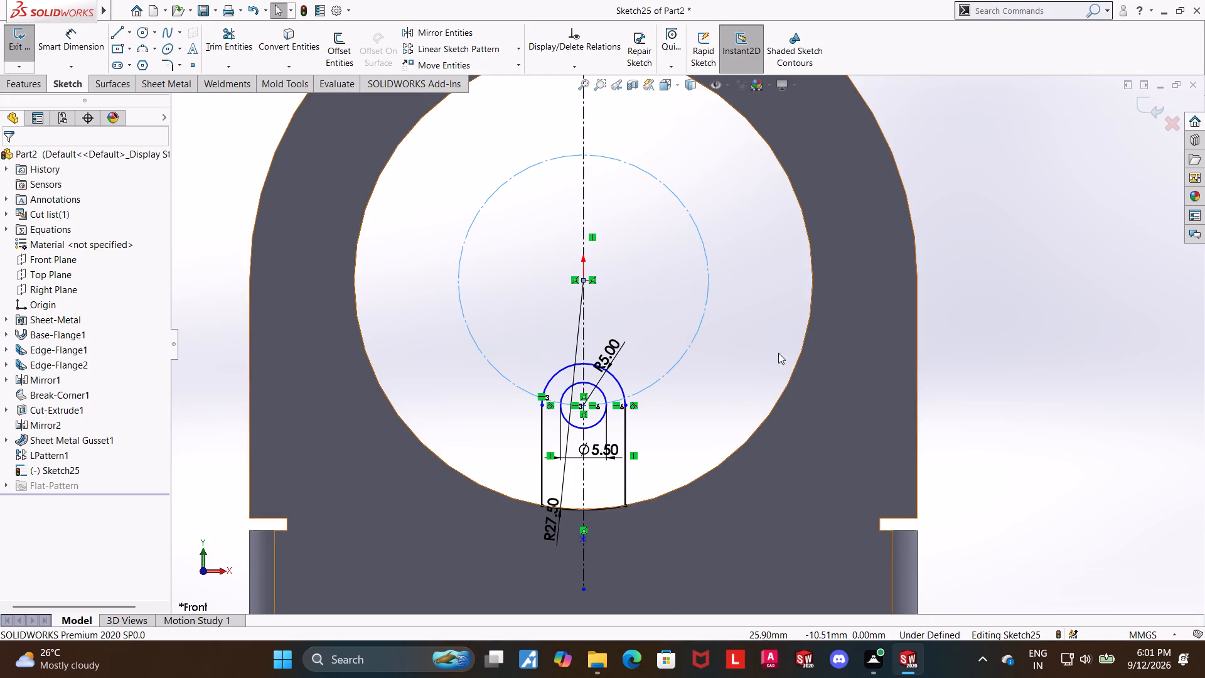
left_click(772, 348)
Dimension the construction circle to a 30 mm diameter.
scroll(670, 334, "down", 1)
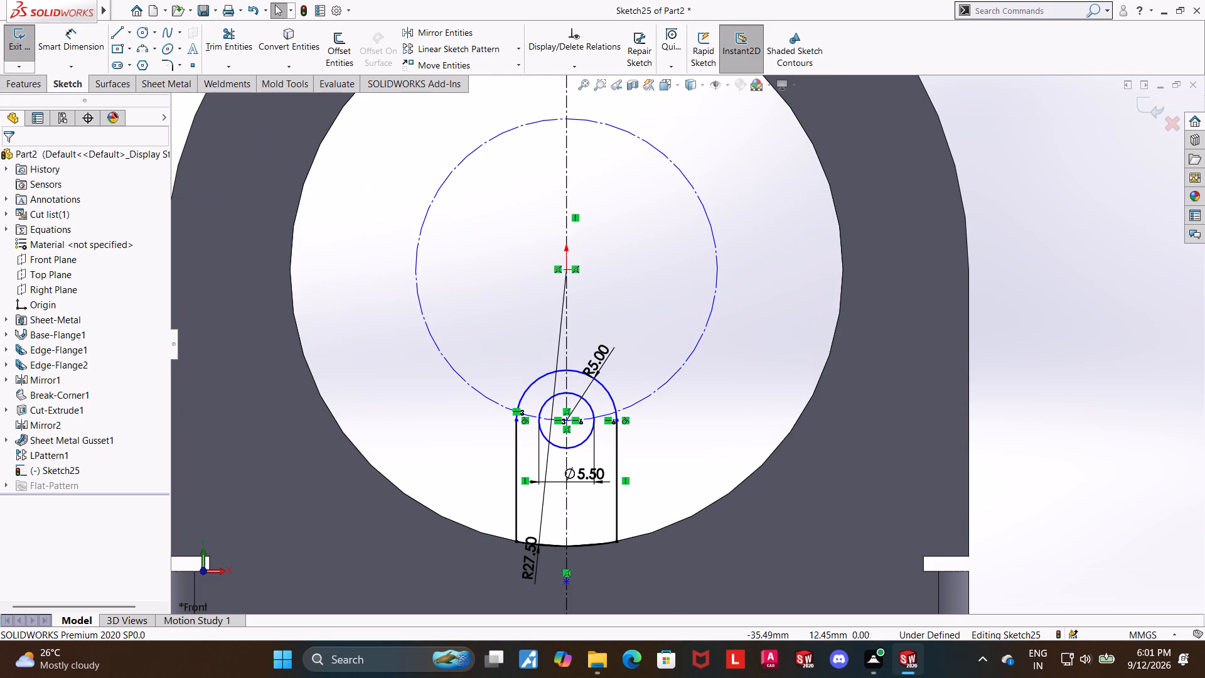
left_click(50, 41)
left_click(688, 183)
left_click(718, 177)
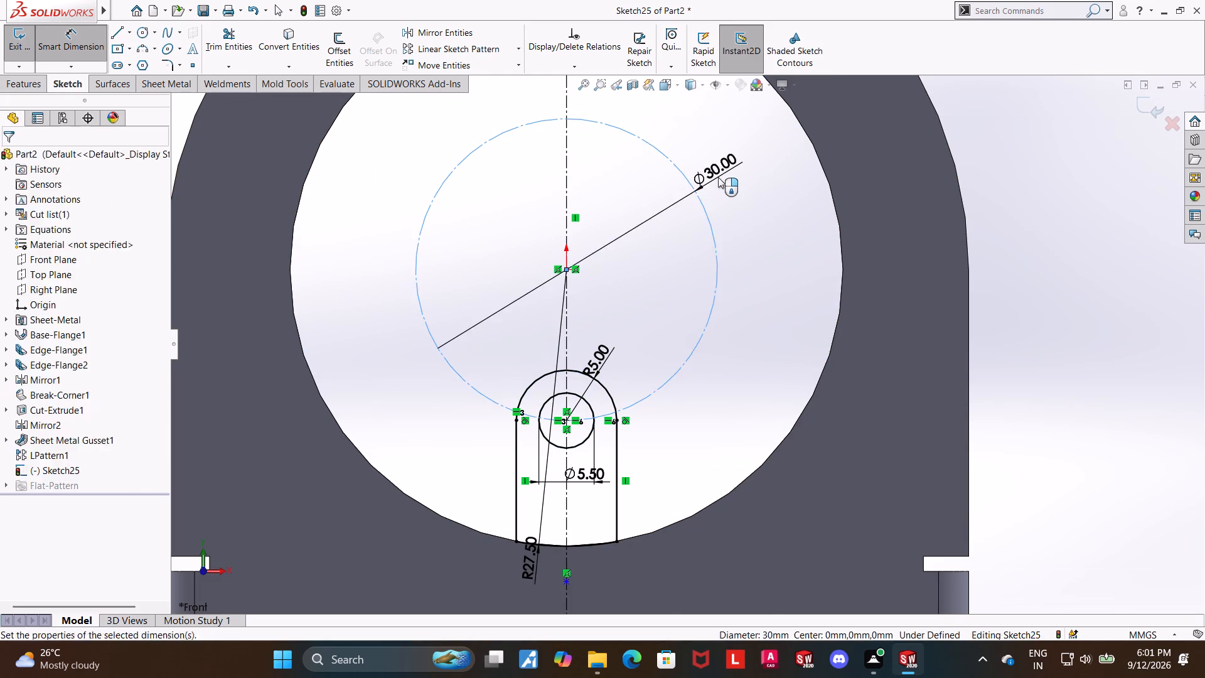
left_click(660, 156)
left_click(1096, 332)
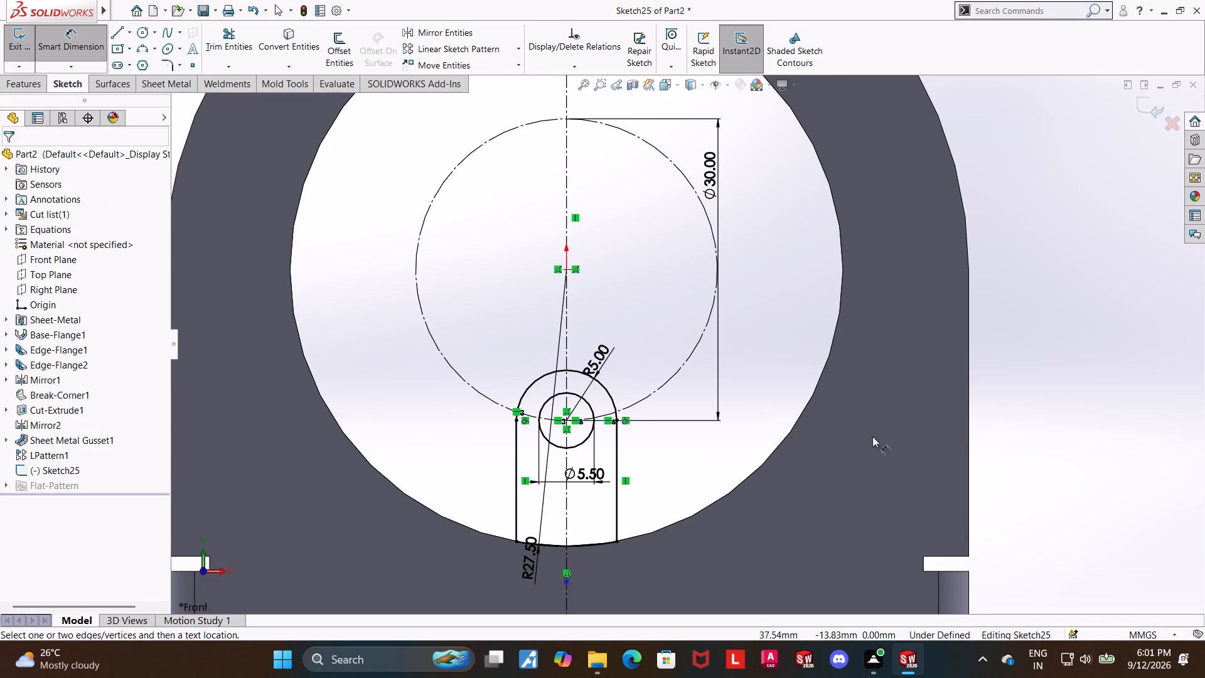
Examine the tab outline and the free points on the centreline below the opening for missing constraints.
scroll(594, 490, "down", 1)
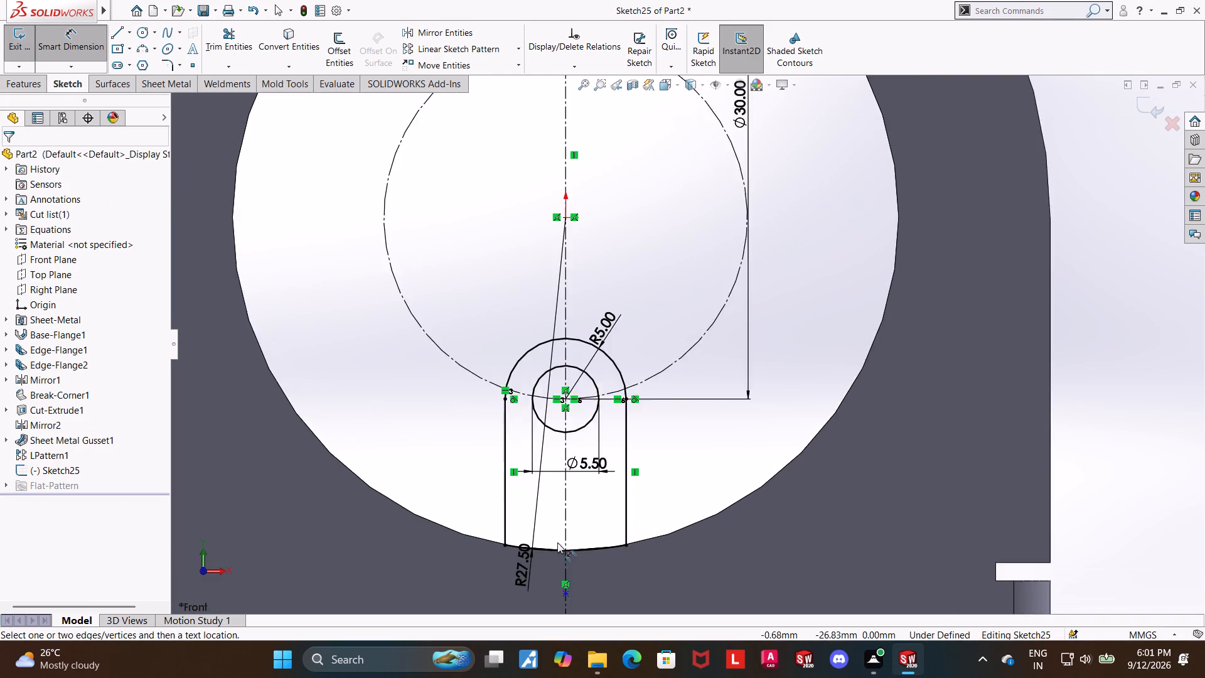
scroll(557, 542, "down", 2)
scroll(731, 451, "up", 3)
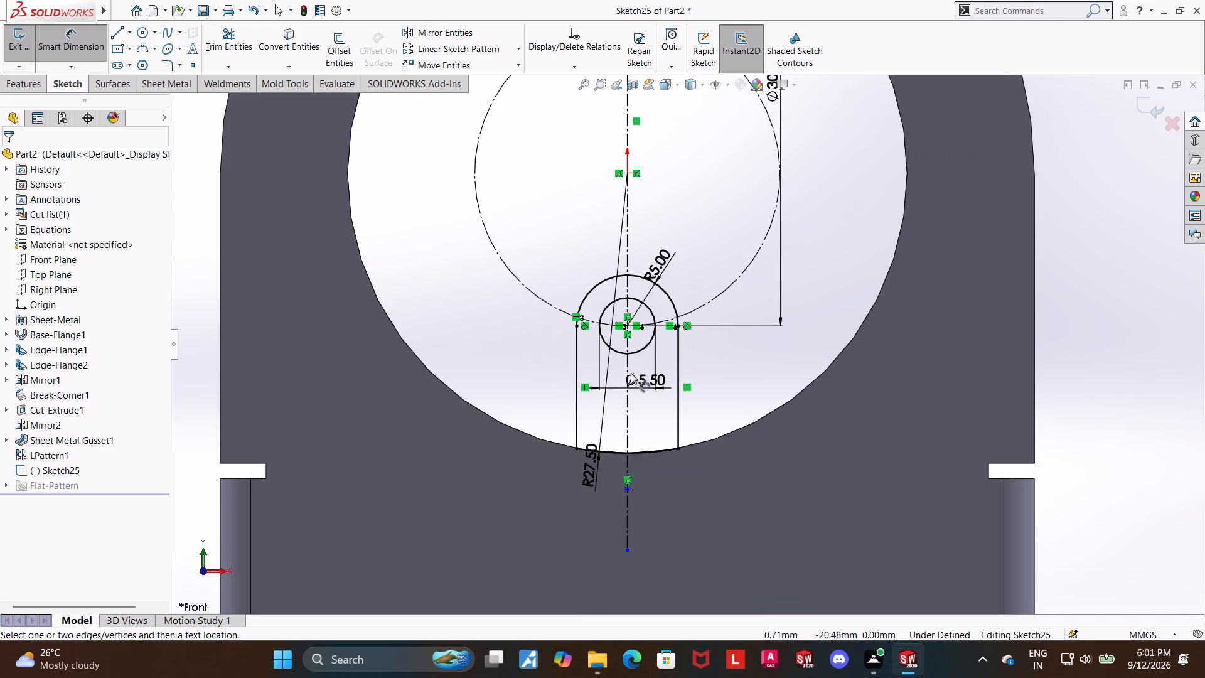
scroll(628, 377, "down", 1)
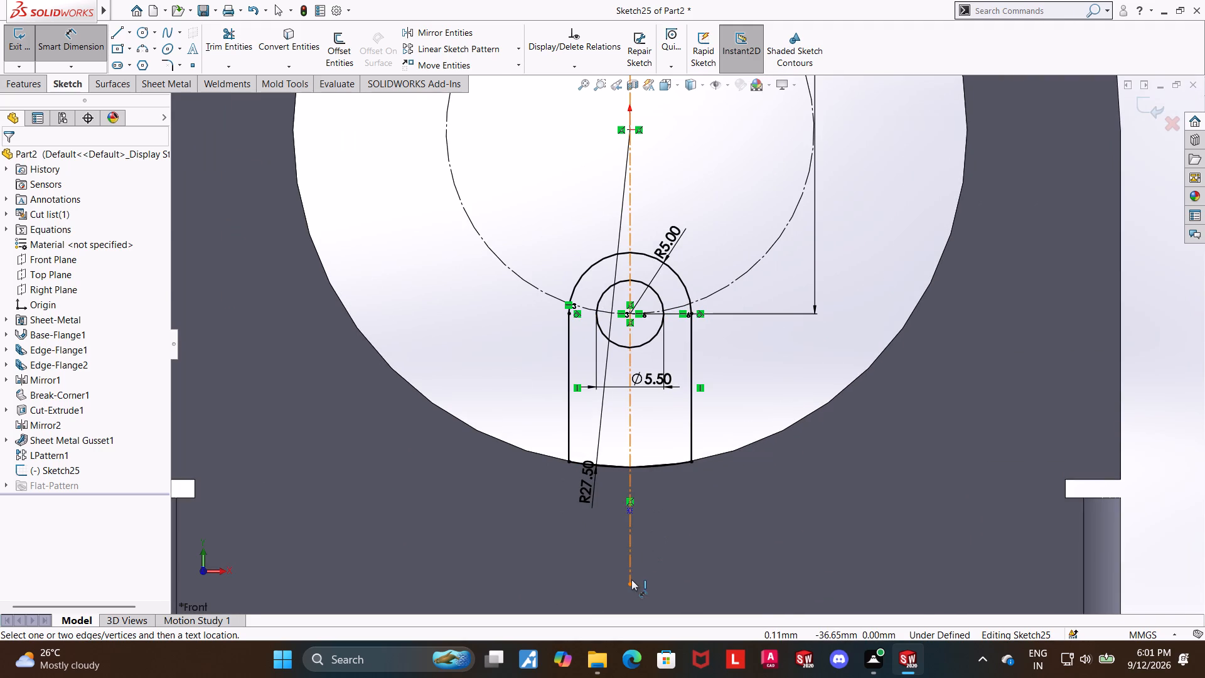
scroll(684, 433, "up", 6)
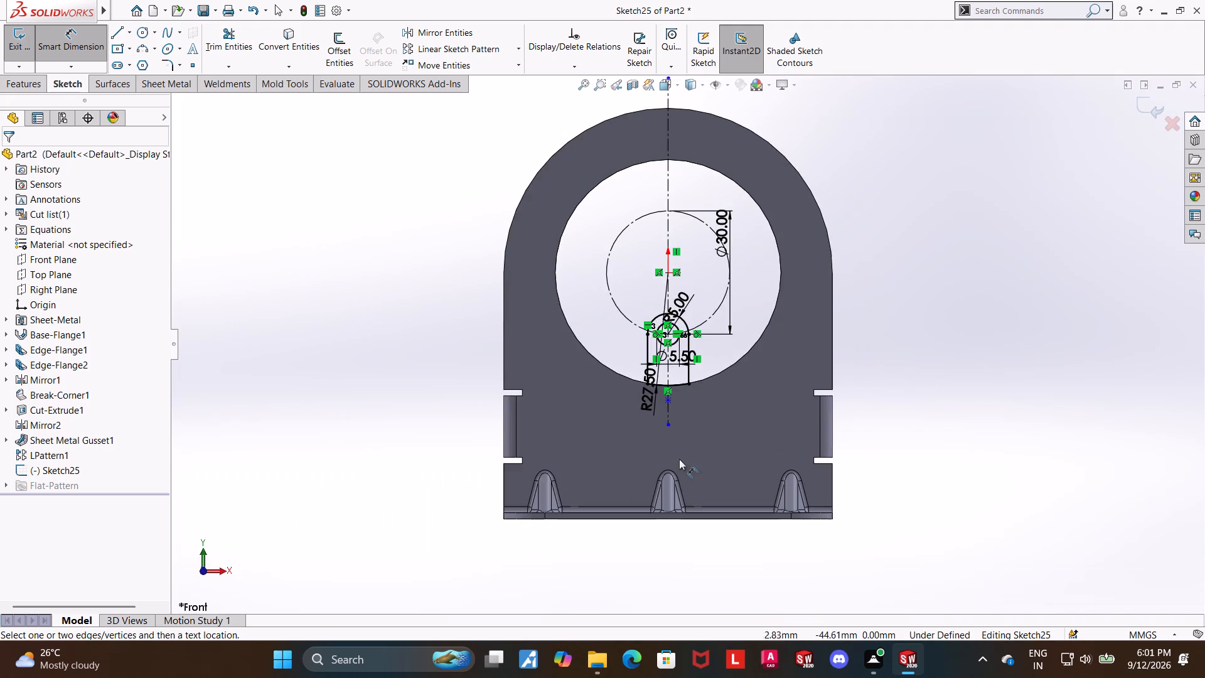
scroll(667, 409, "down", 6)
scroll(689, 308, "down", 4)
scroll(689, 308, "up", 7)
scroll(690, 247, "up", 1)
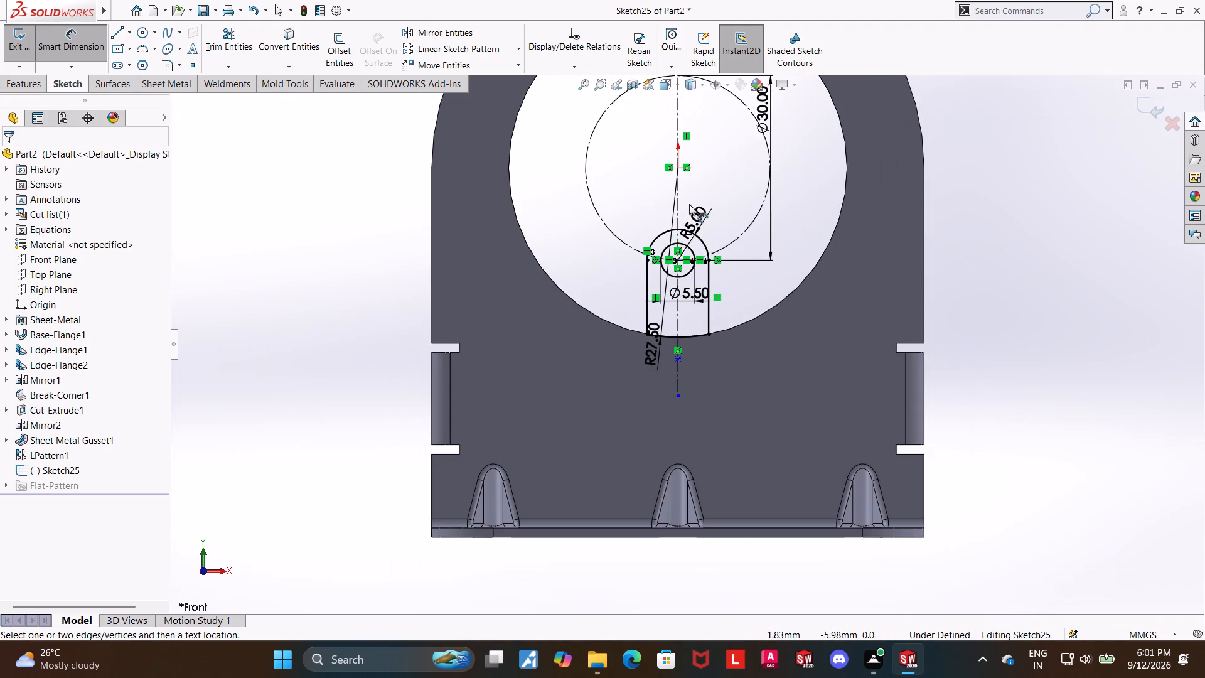
scroll(689, 203, "down", 3)
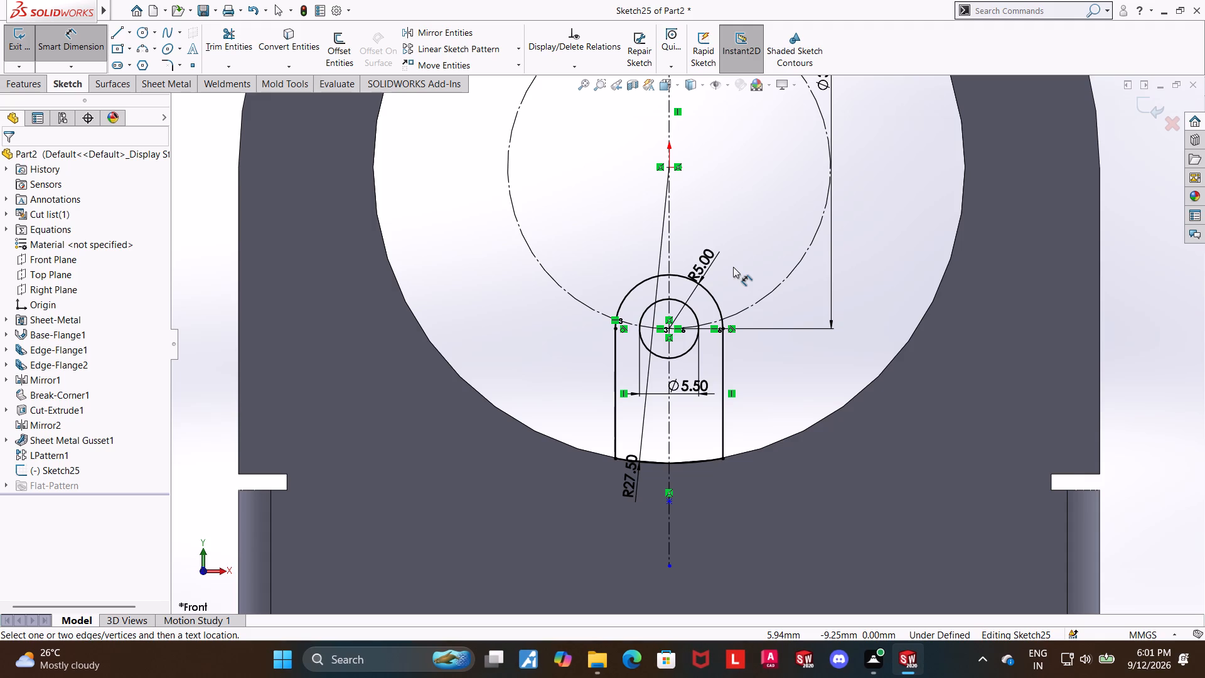
scroll(705, 471, "down", 4)
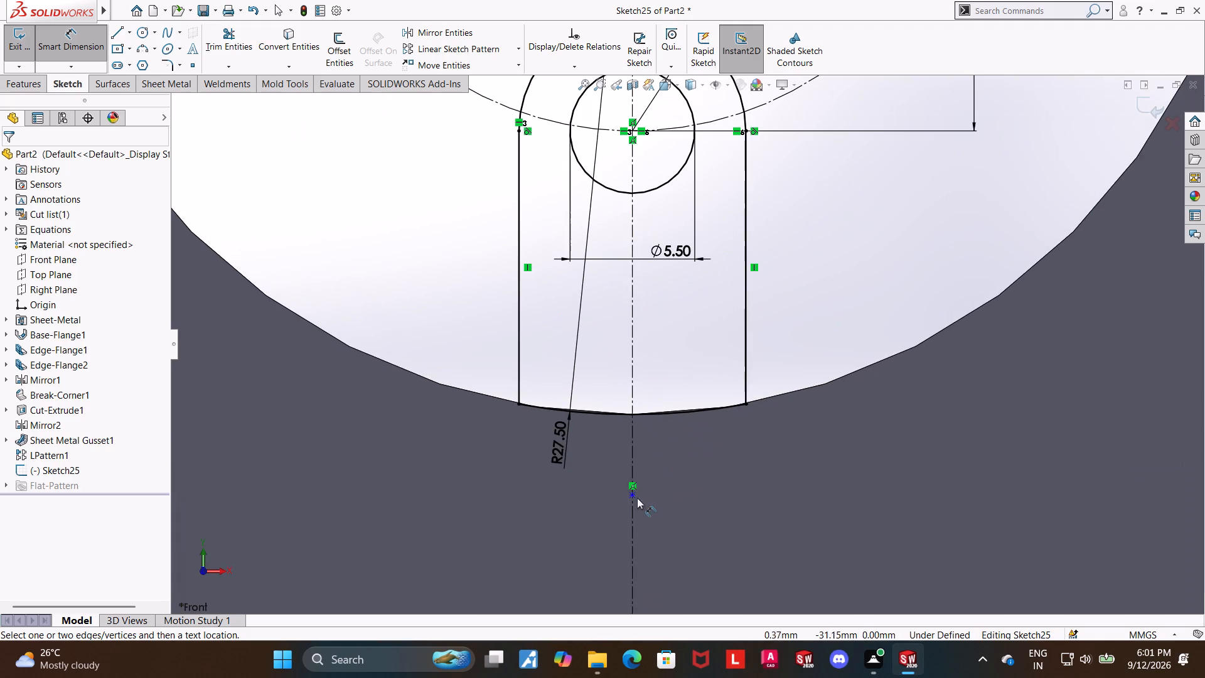
scroll(634, 491, "up", 7)
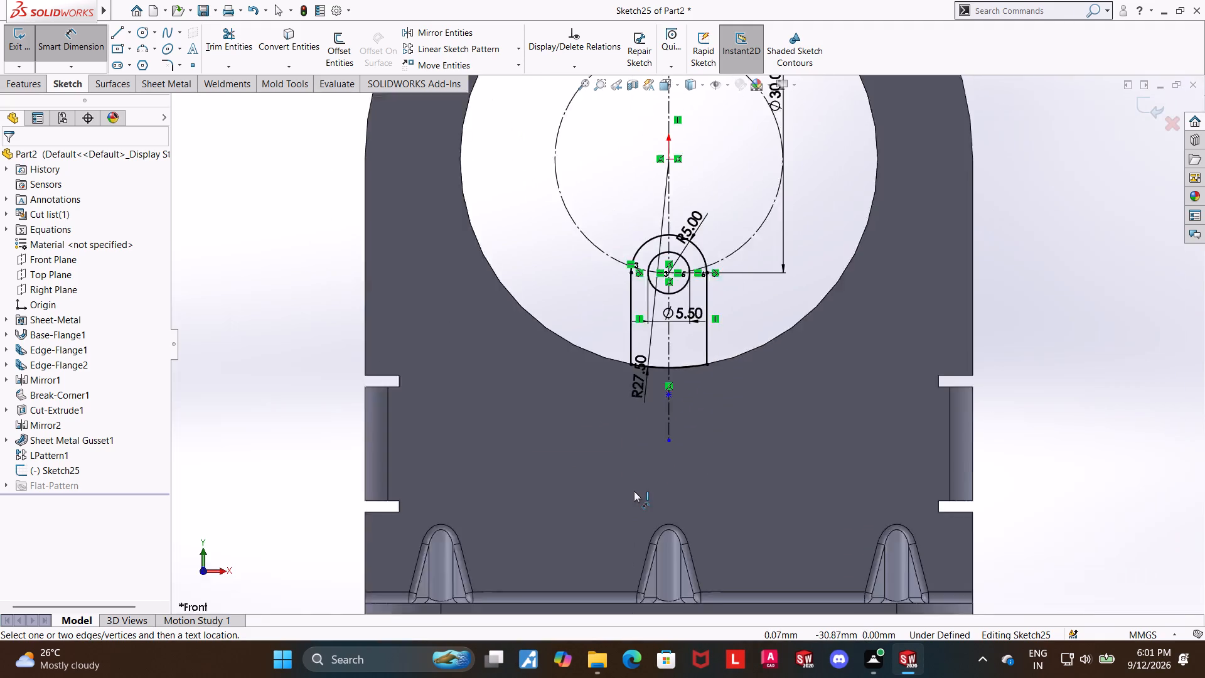
Dimension the distance from the tab hole's centre to the upper free point on the centreline below the opening, and close the sketch.
left_click(75, 36)
scroll(681, 382, "down", 3)
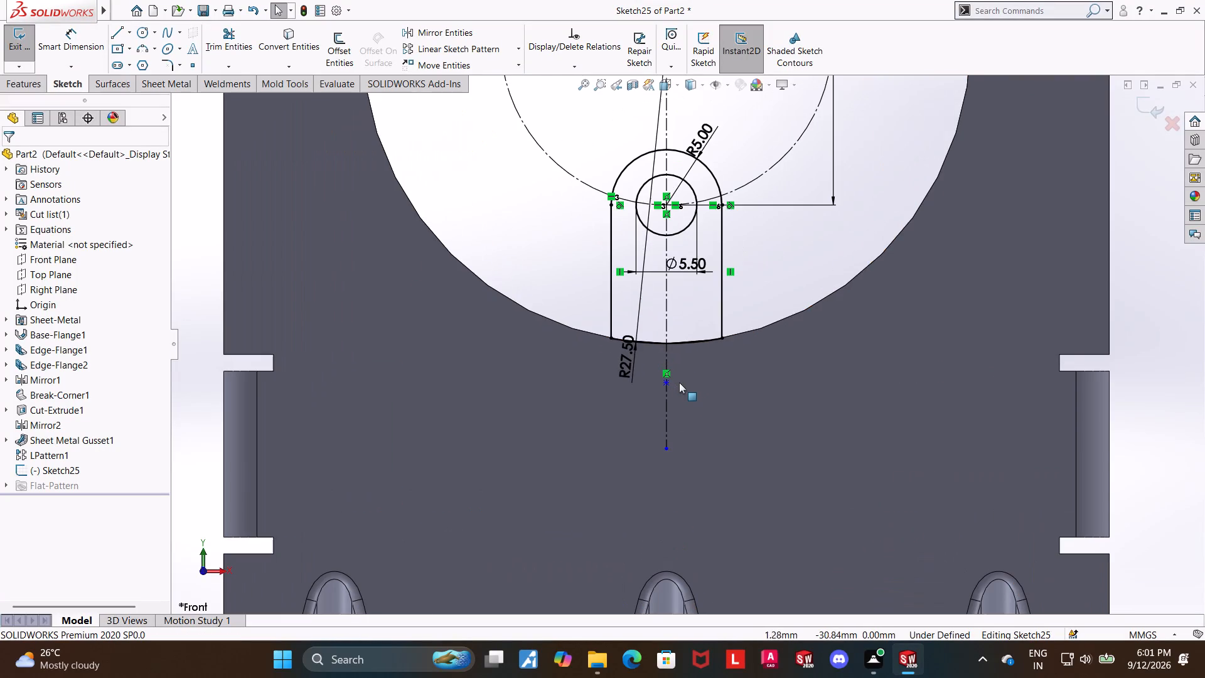
left_click(666, 382)
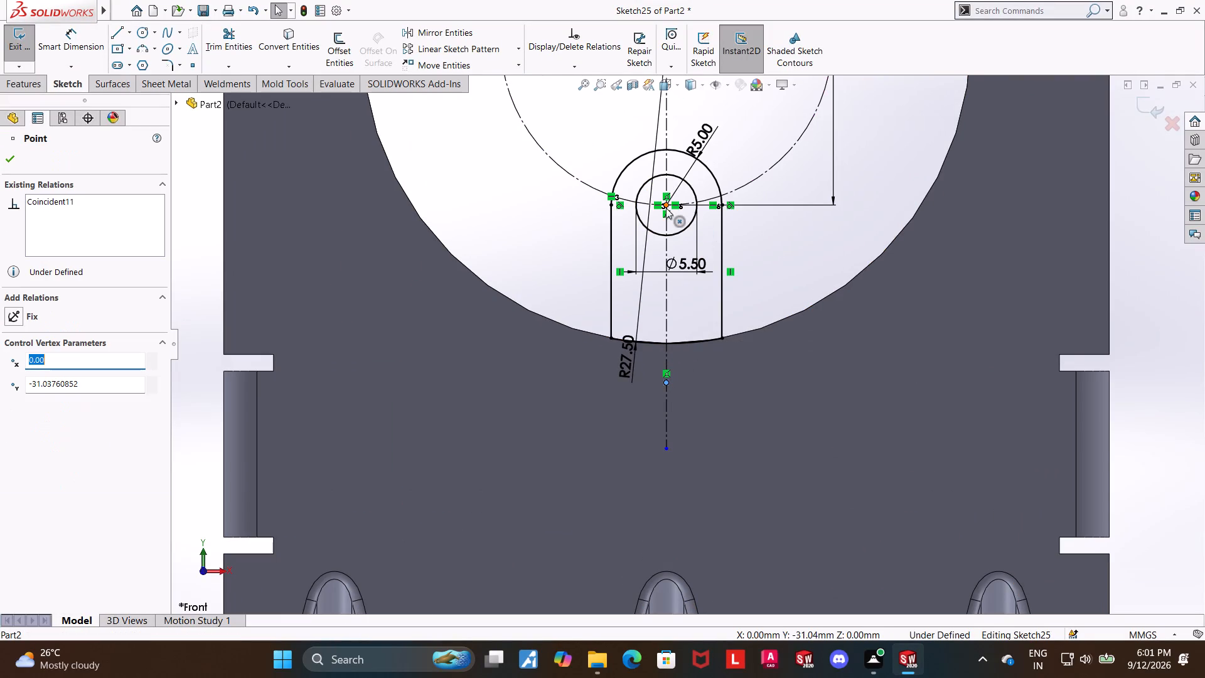
left_click(666, 206)
scroll(721, 232, "down", 2)
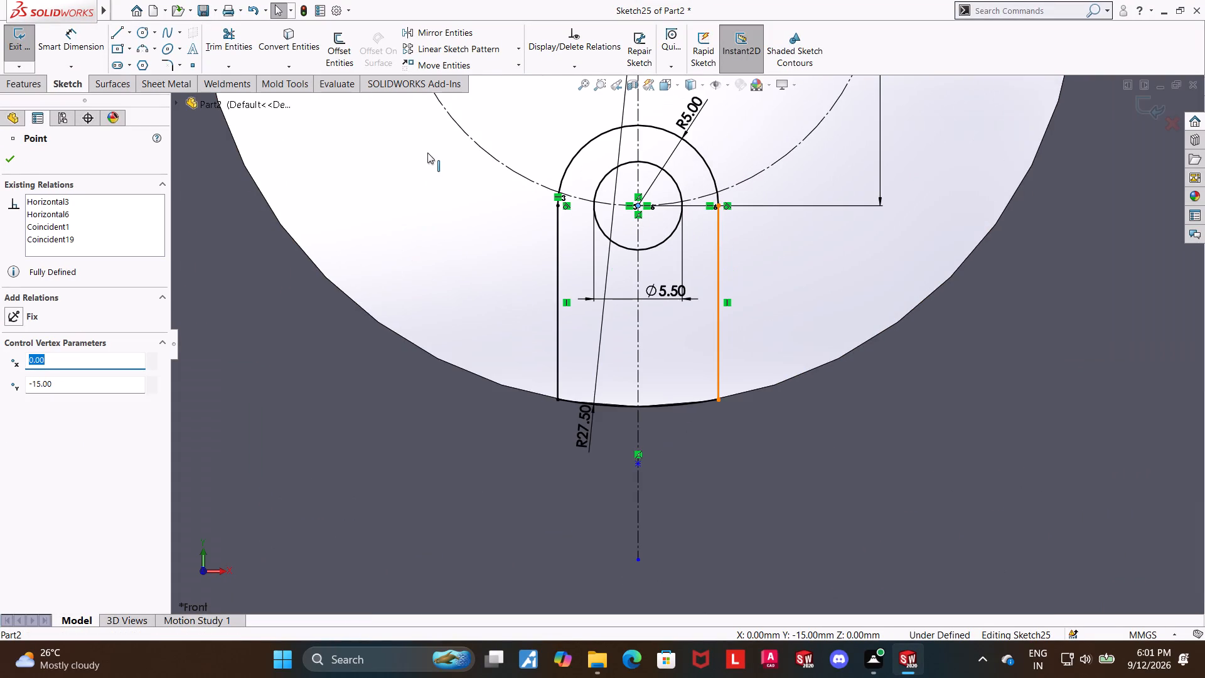
key("Escape")
left_click(45, 40)
left_click(638, 207)
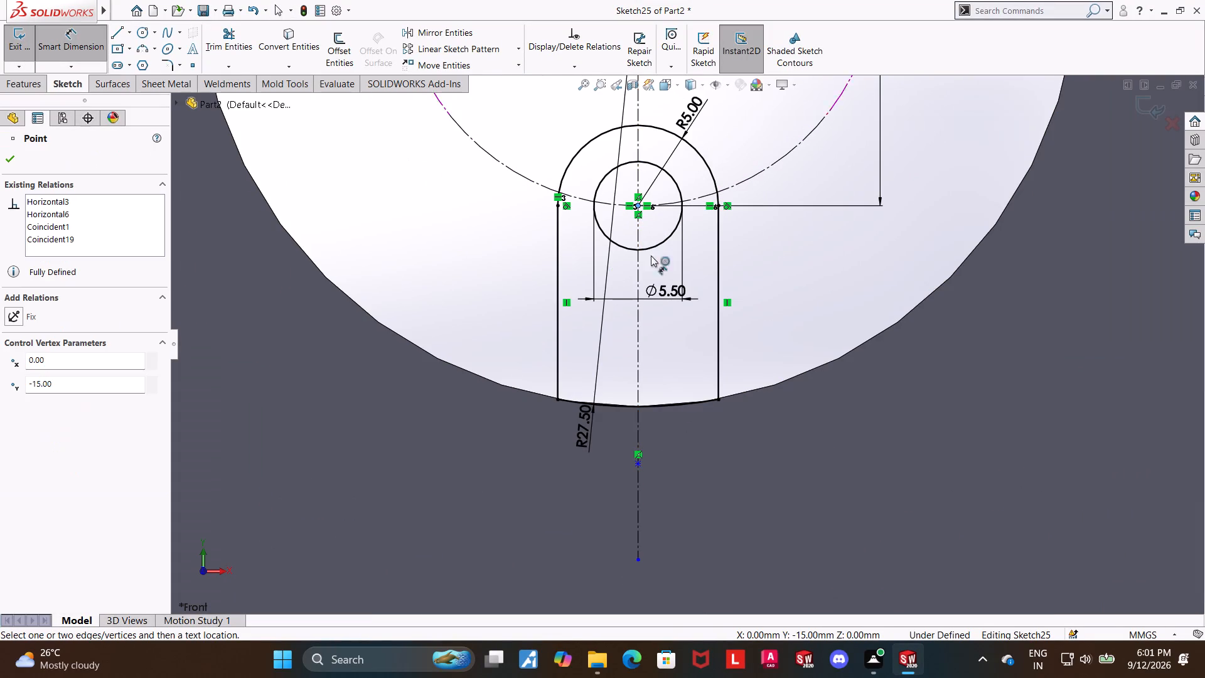
left_click(641, 466)
left_click(820, 347)
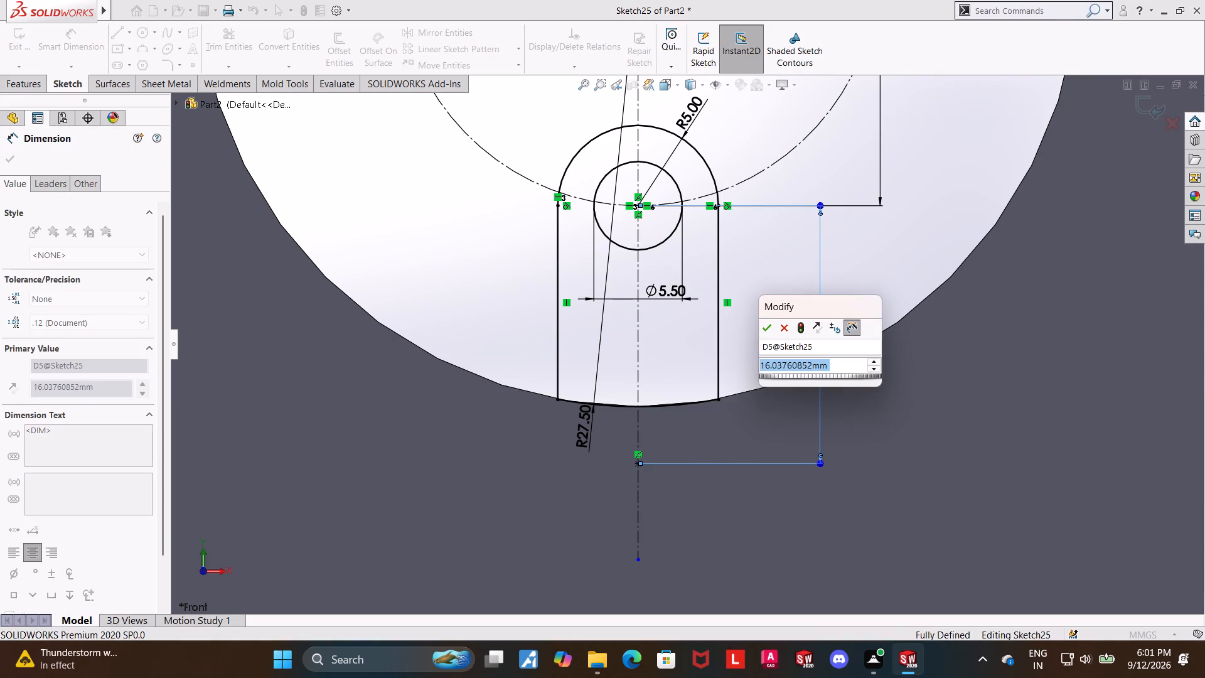
left_click(764, 335)
scroll(757, 274, "up", 6)
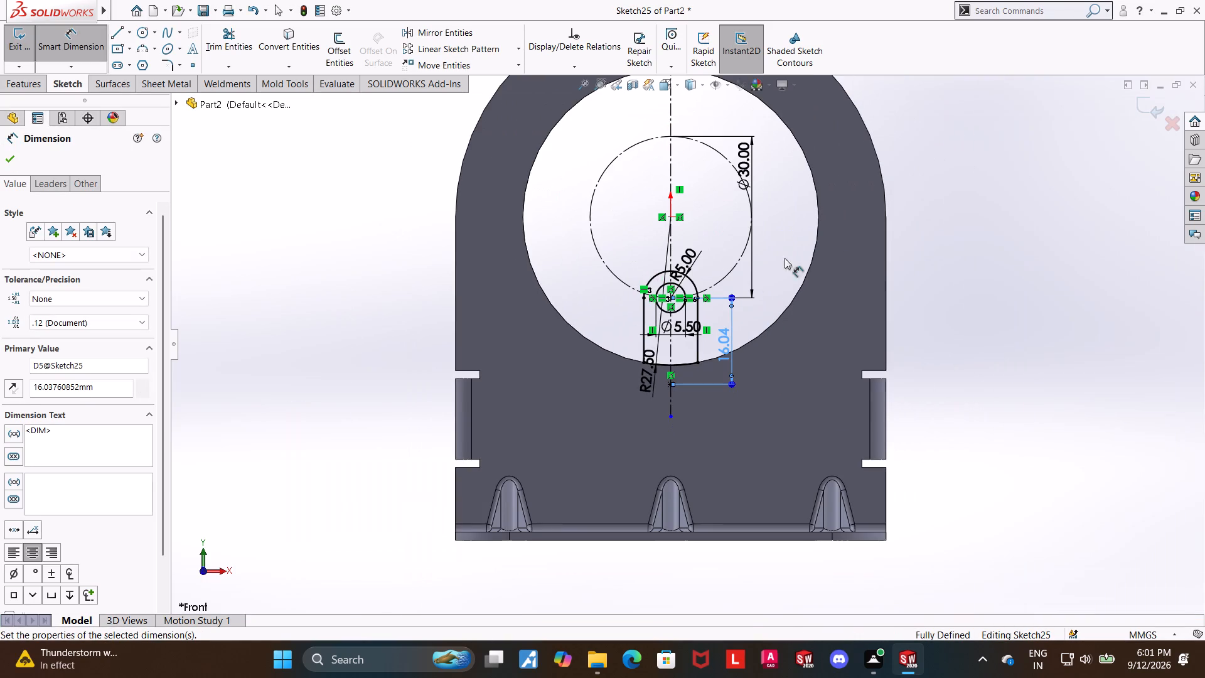
left_click(1079, 175)
left_click(1148, 106)
Create a 1.5 mm Base Flange/Tab from the closed rounded-tab sketch, merged with the bracket plate.
middle_click_drag(1031, 234, 1017, 237)
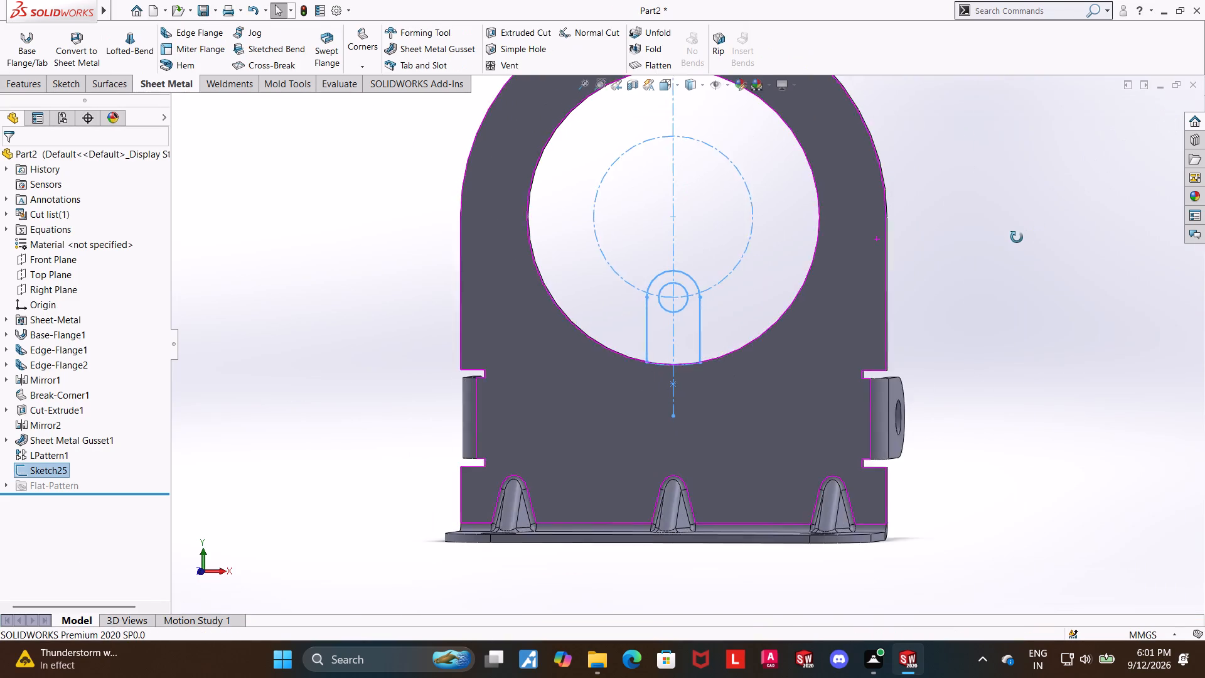
middle_click_drag(1017, 237, 971, 244)
scroll(892, 218, "down", 3)
middle_click_drag(945, 291, 922, 303)
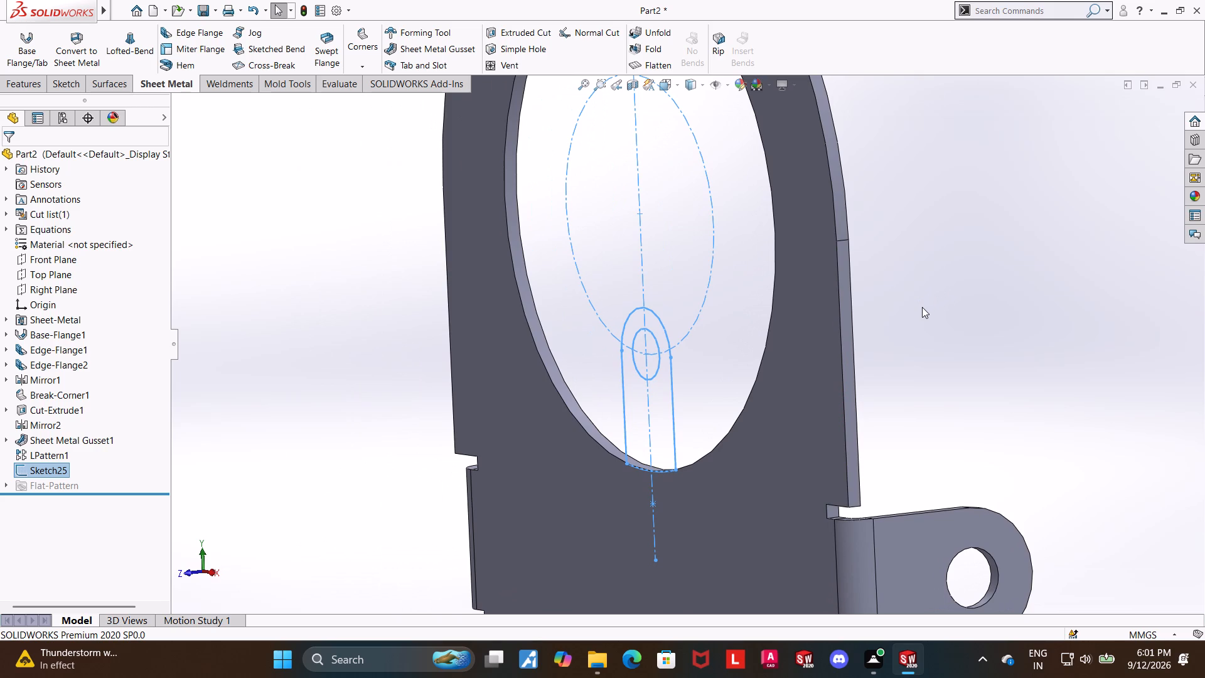
left_click(13, 46)
middle_click_drag(928, 336, 909, 343)
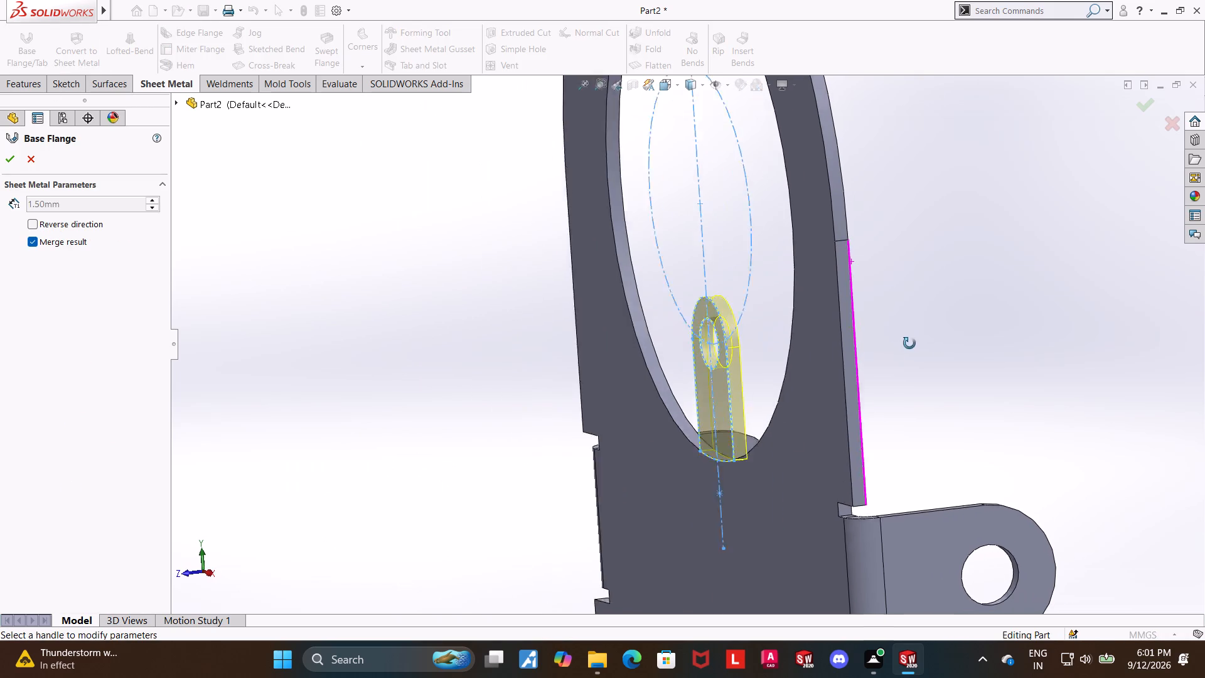
middle_click_drag(909, 343, 892, 369)
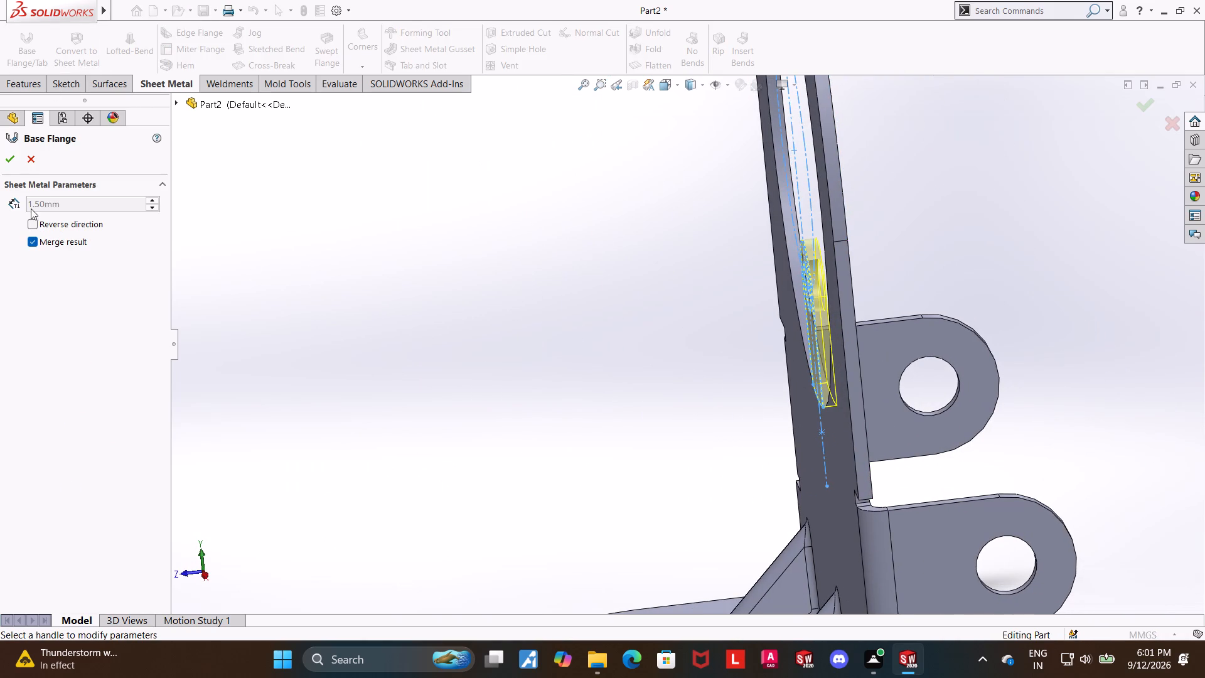
left_click(12, 159)
left_click(475, 362)
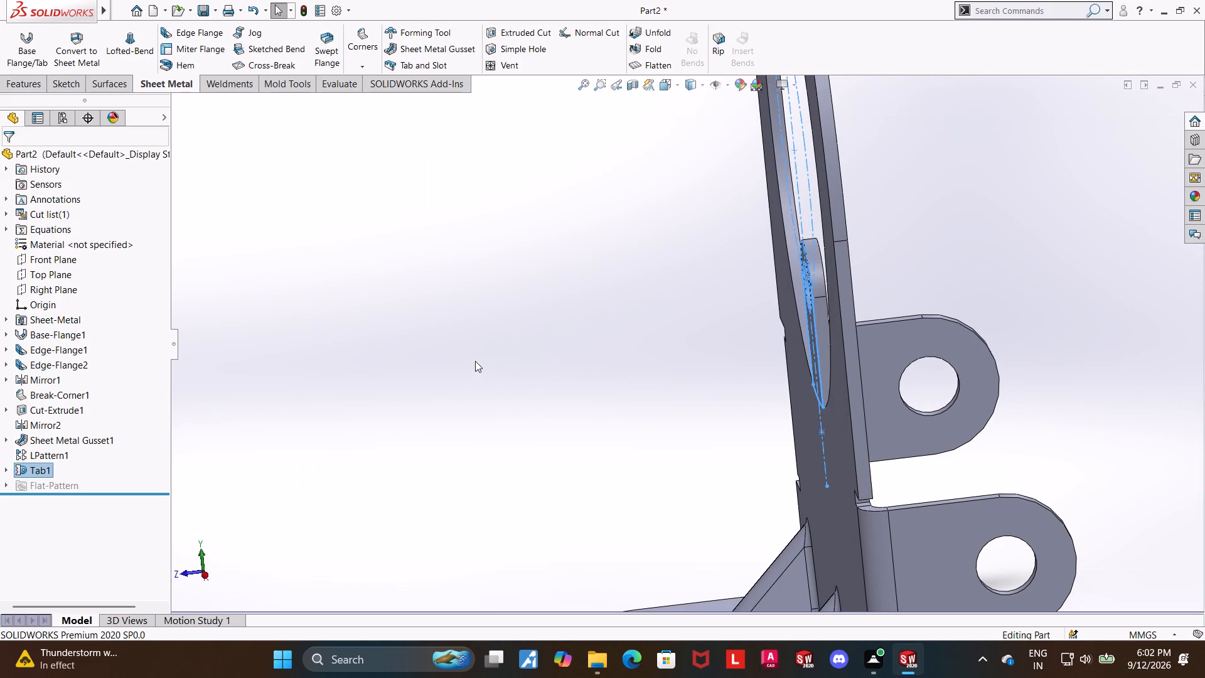
Examine the new inner tab from the front and from the side, checking how it joins the plate.
middle_click_drag(478, 362, 556, 360)
scroll(556, 360, "up", 1)
scroll(610, 363, "up", 3)
middle_click_drag(699, 353, 769, 326)
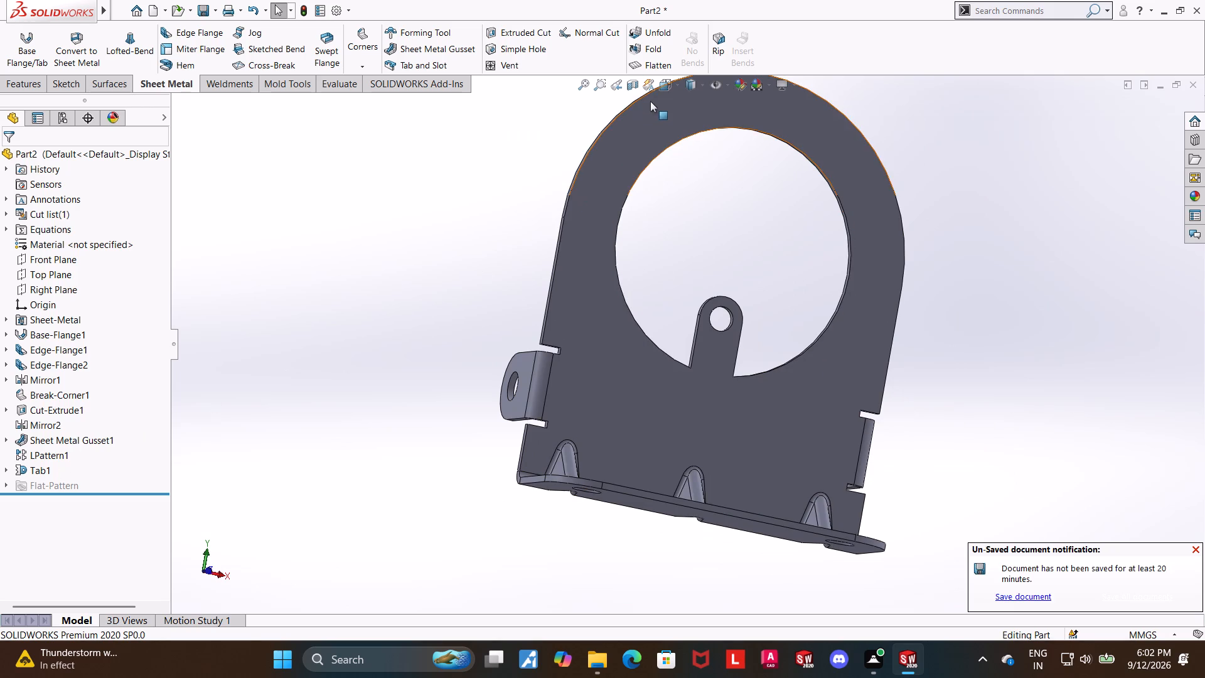
left_click(663, 82)
left_click(579, 372)
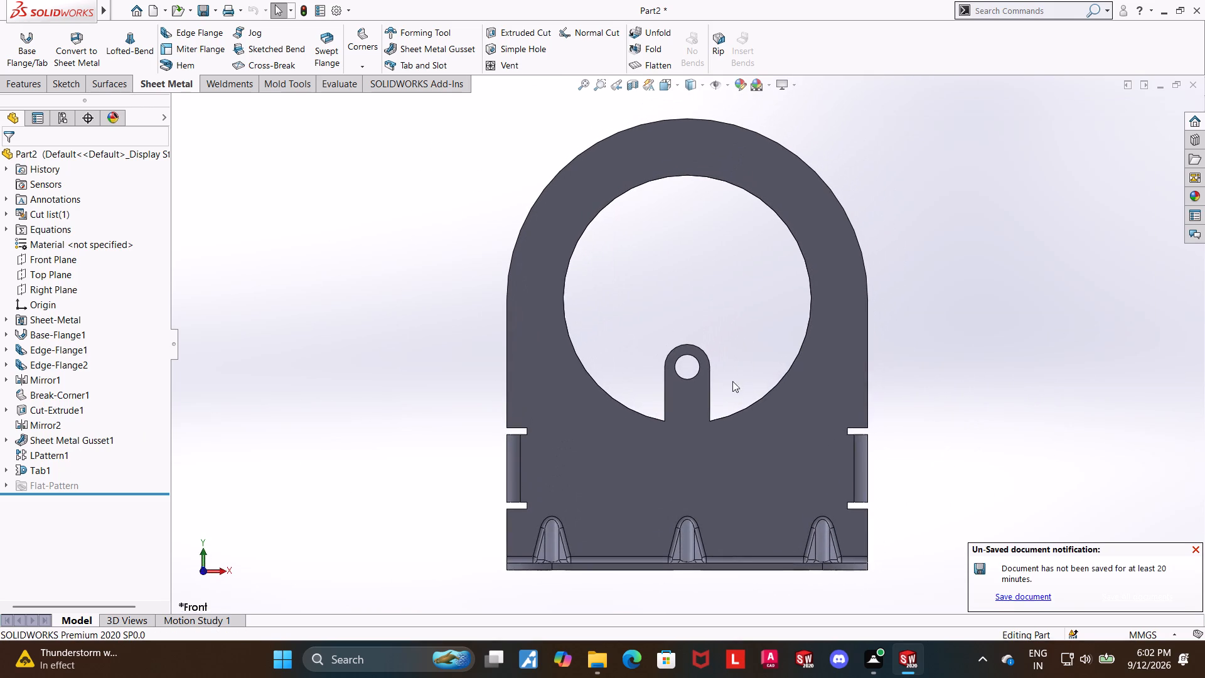
scroll(694, 250, "down", 2)
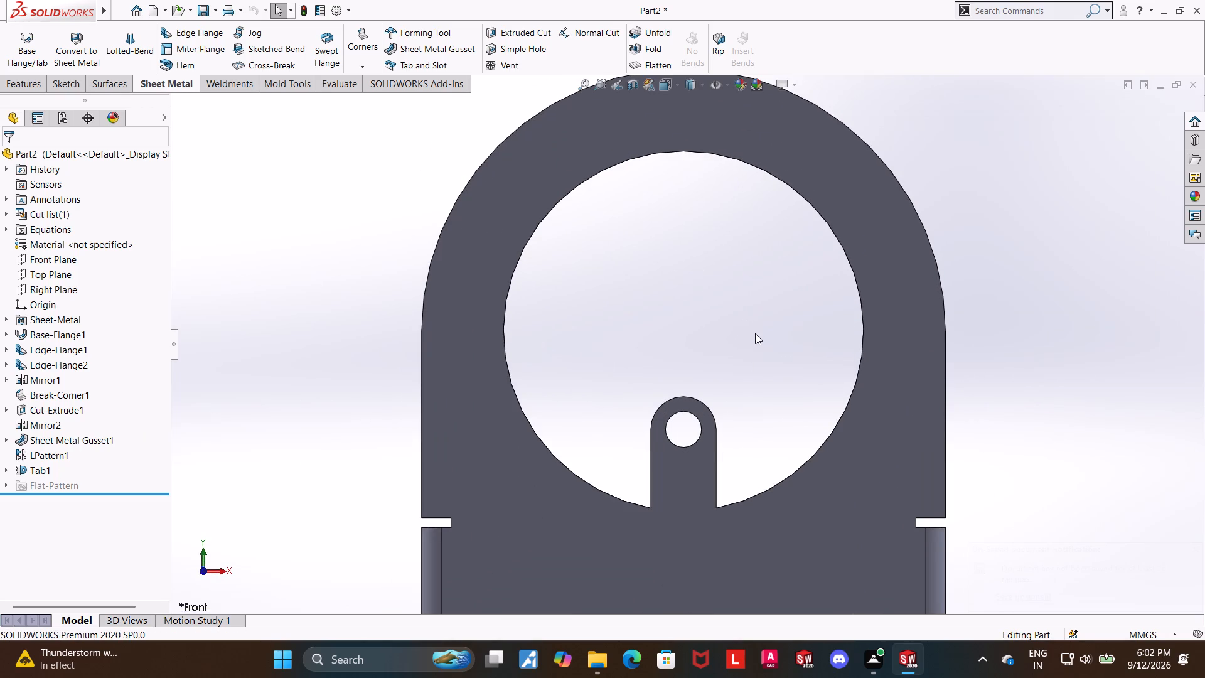
middle_click_drag(755, 333, 648, 365)
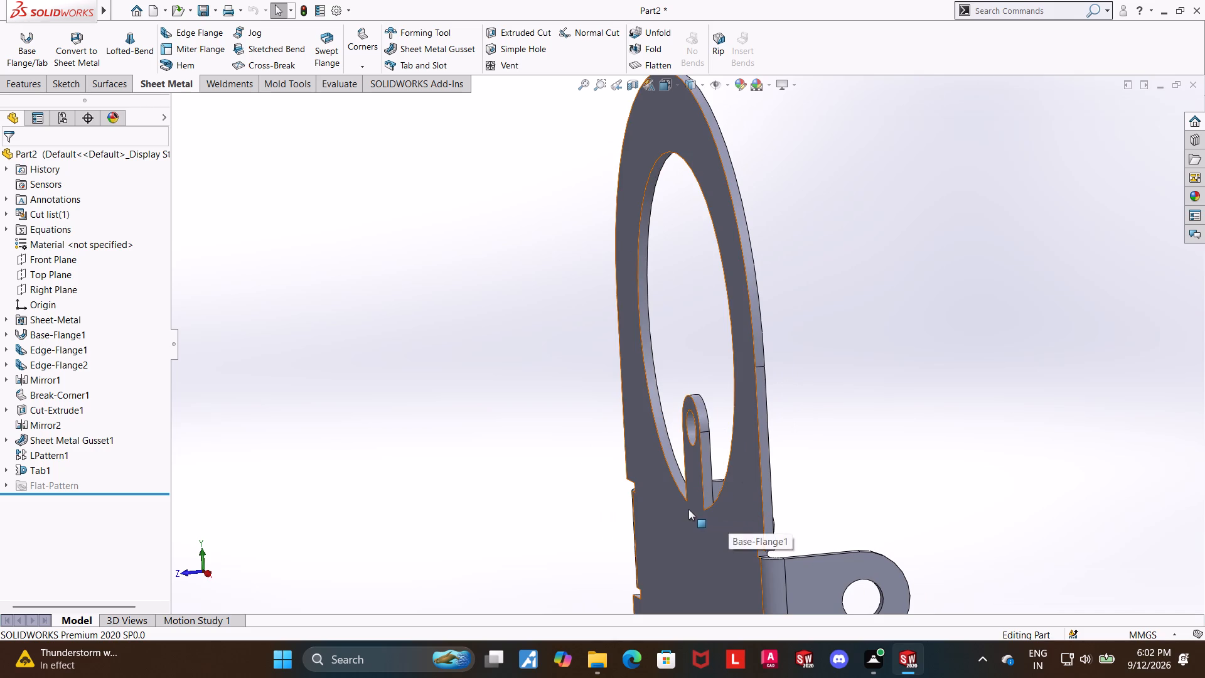
middle_click_drag(487, 448, 563, 419)
Start a sketch on the plate's front face and draw a horizontal line about 10 mm long between the inner tab's side edges.
left_click(857, 463)
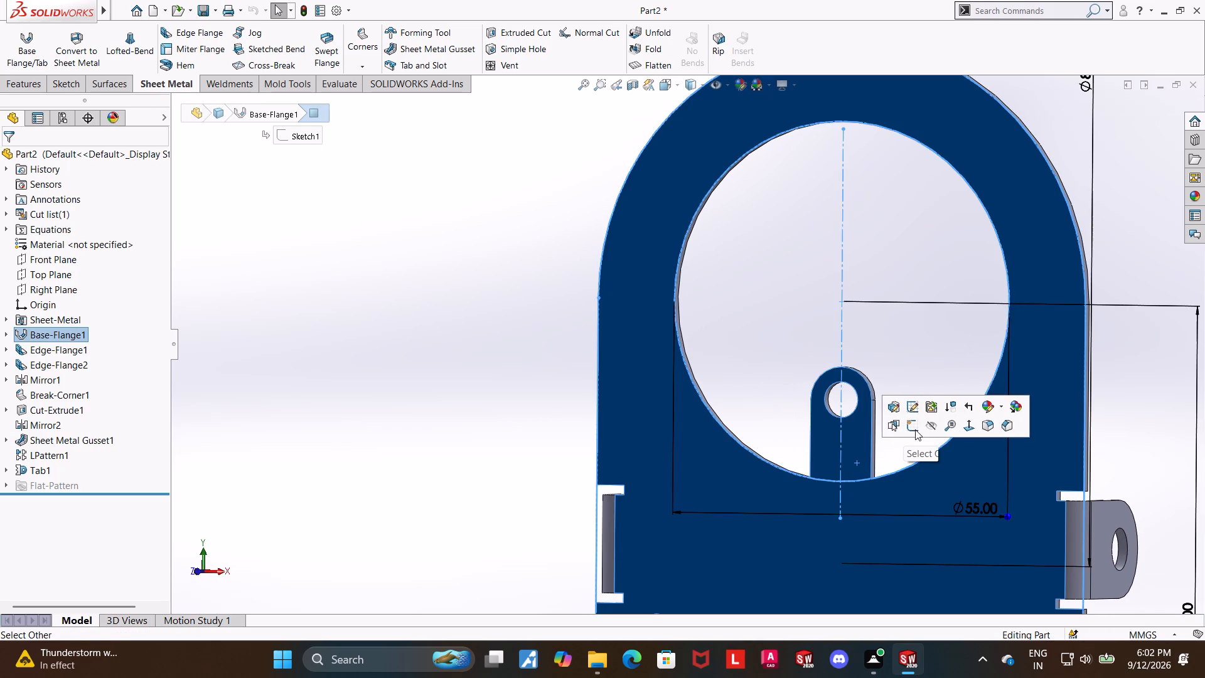
left_click(911, 423)
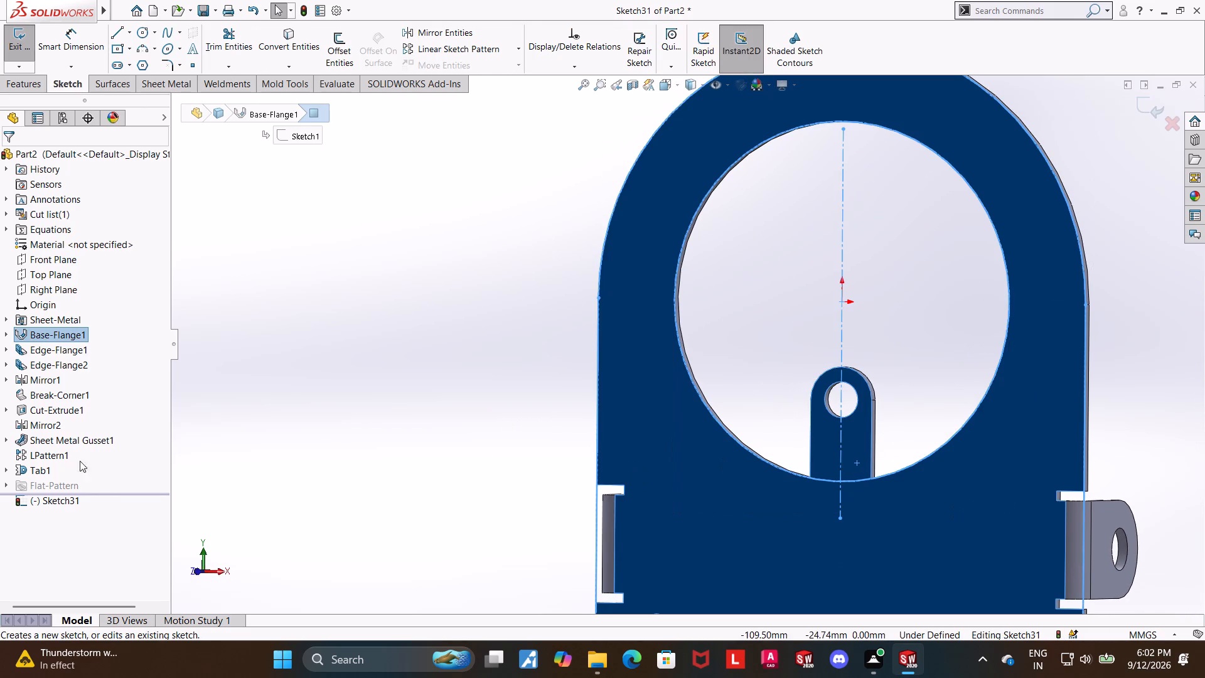
left_click(65, 501)
left_click(96, 476)
scroll(709, 381, "down", 5)
scroll(765, 377, "down", 3)
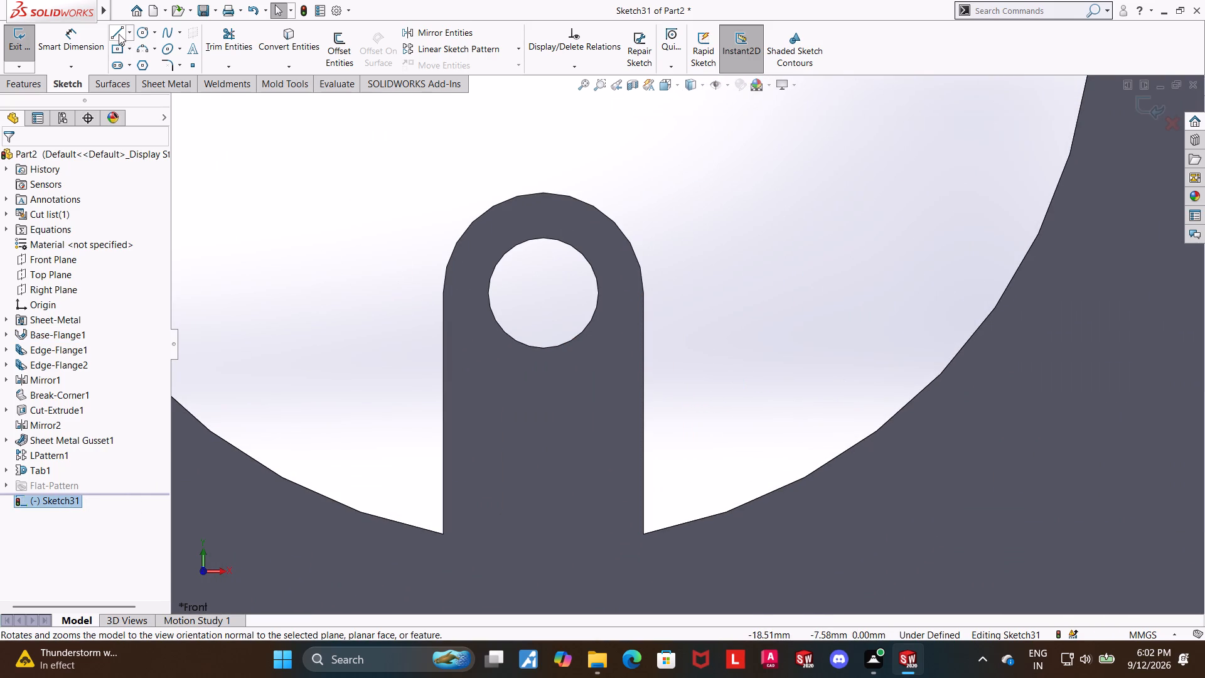
left_click(119, 33)
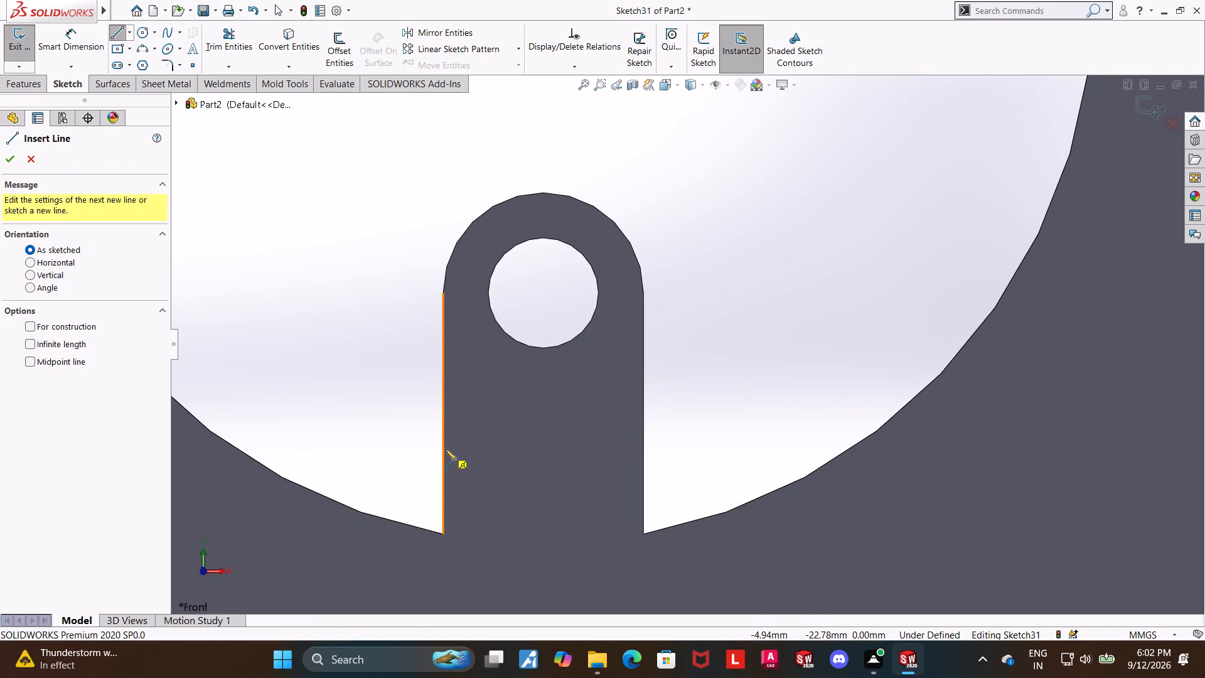
left_click(445, 449)
left_click(644, 447)
key("Escape")
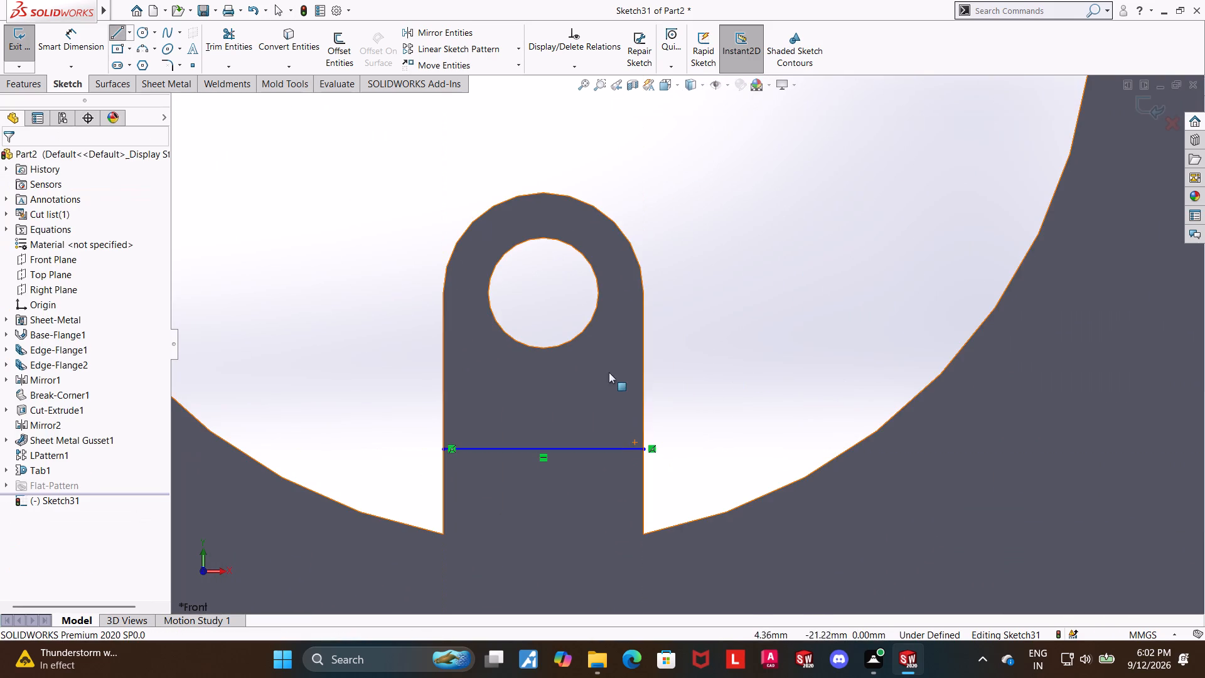
key("Escape")
key("Escape")
Dimension the horizontal line's vertical distance below the origin as 45 mm.
left_click(68, 39)
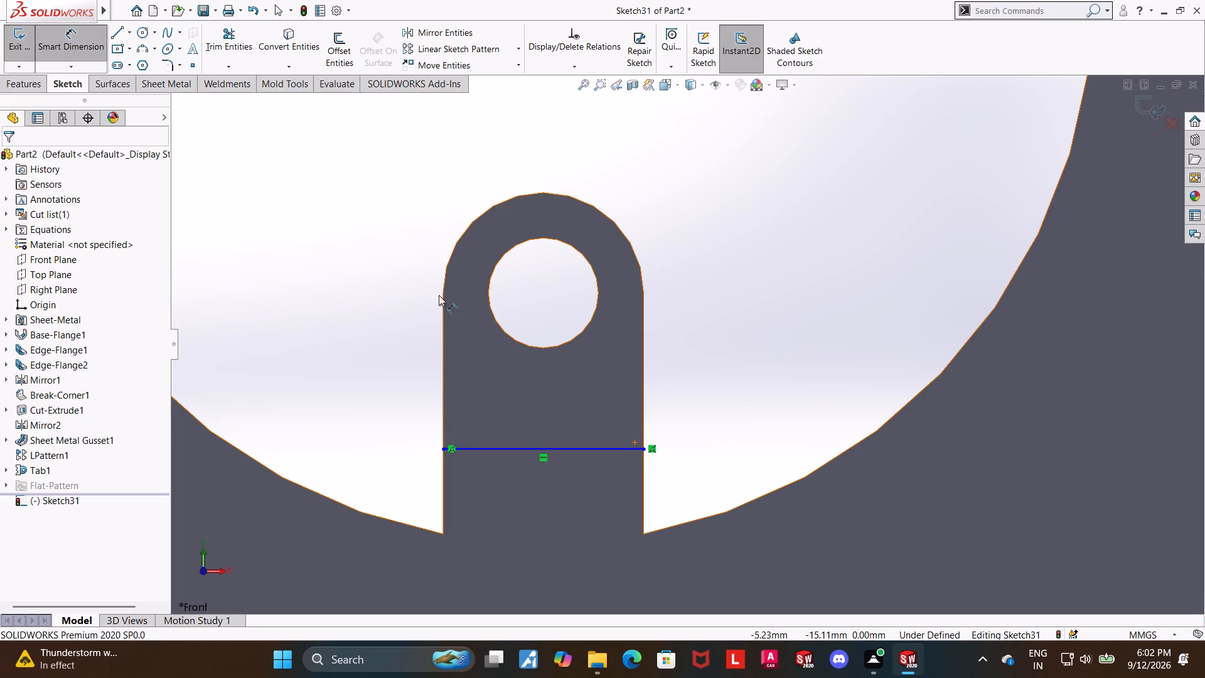
left_click(564, 447)
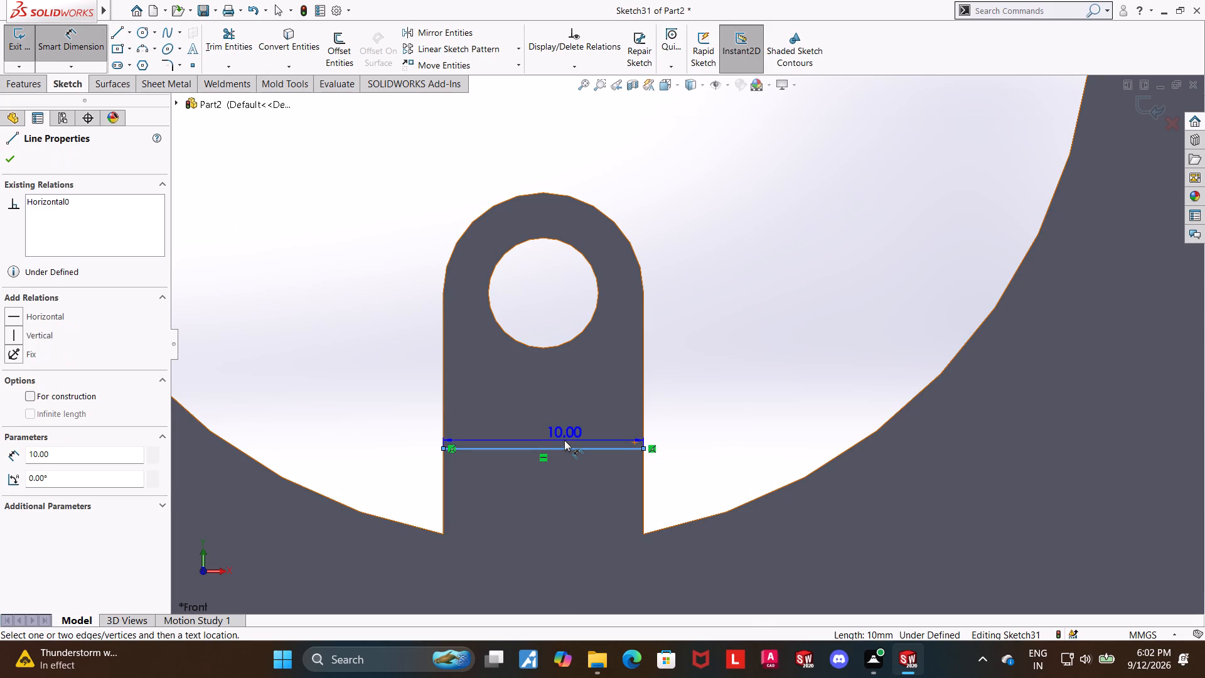
scroll(604, 282, "up", 7)
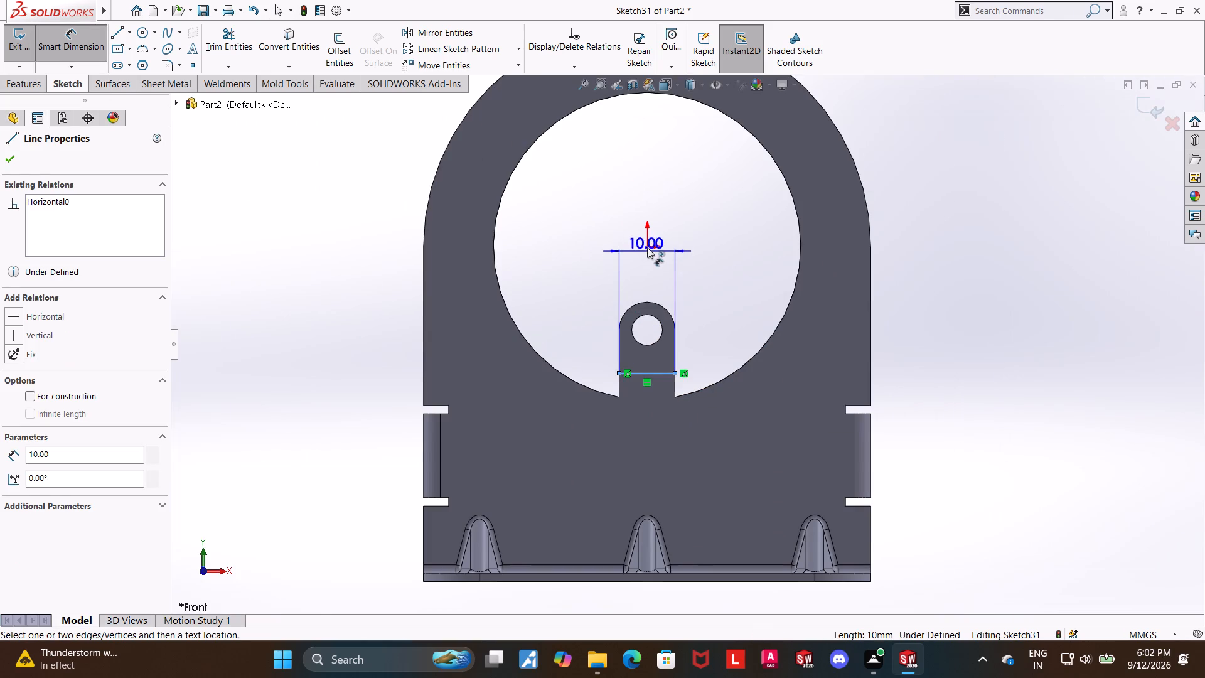
left_click(648, 246)
left_click(709, 298)
type("45")
key("Return")
key("Escape")
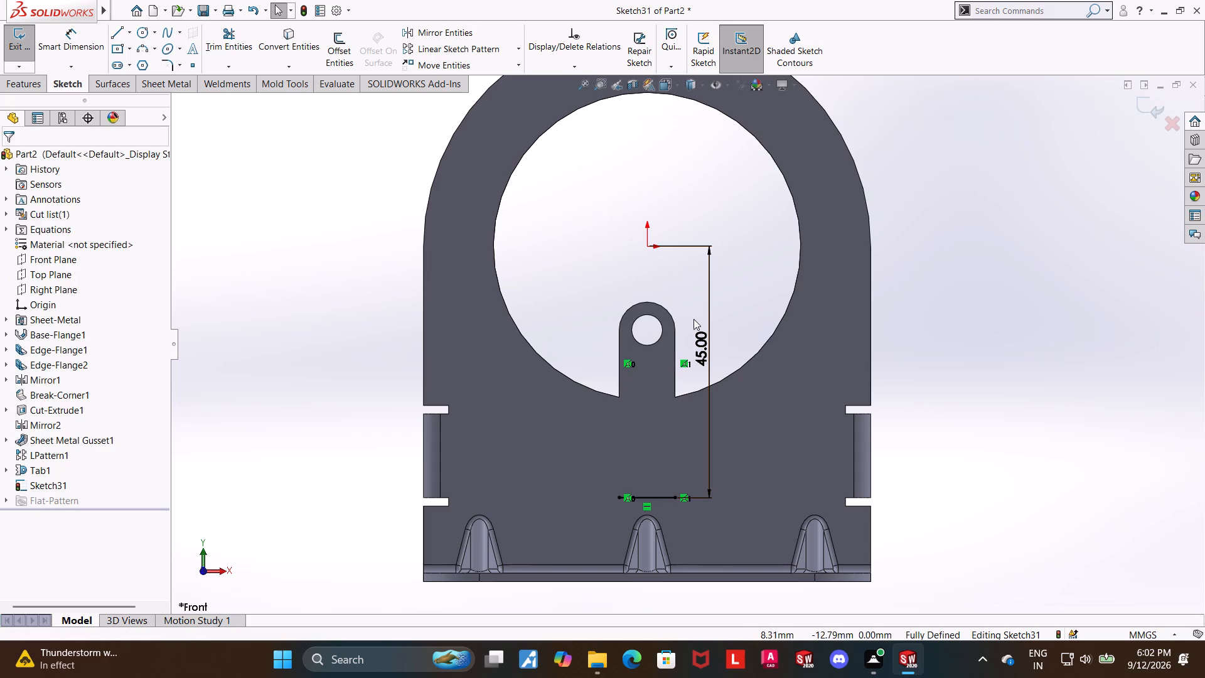
Undo the 45 mm value, set the line's distance from the origin to 45/2 (22.5 mm), and close the sketch.
key("ctrl+z")
double_click(705, 301)
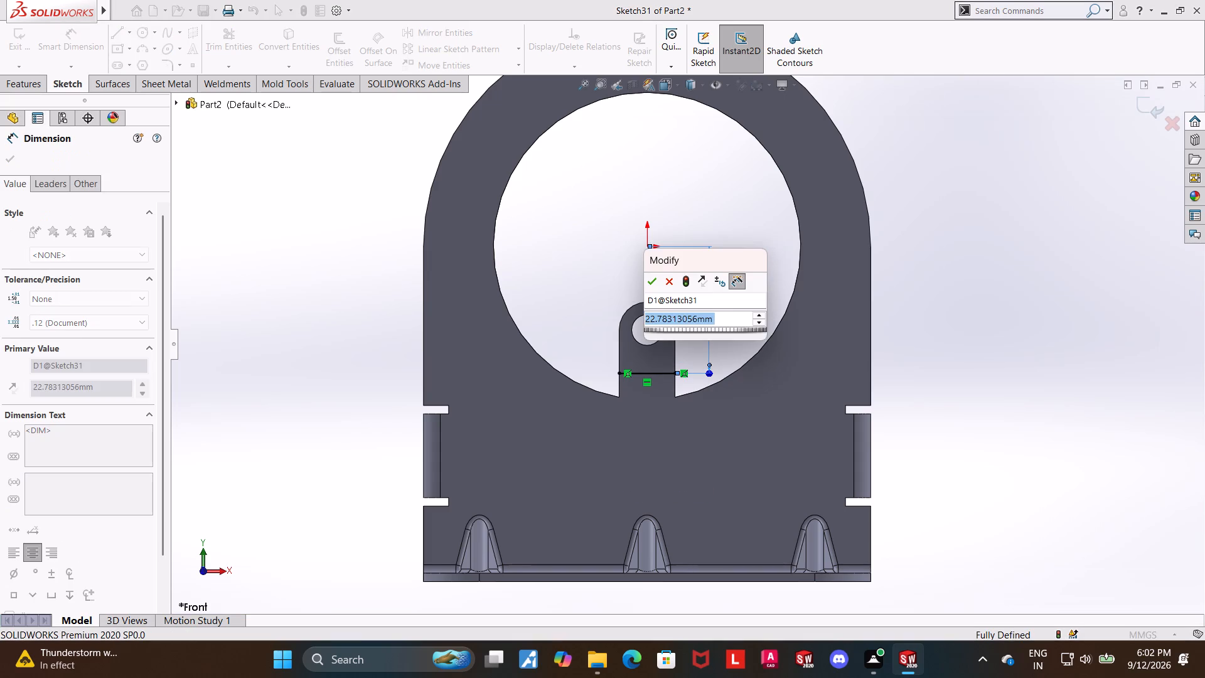
type("45/2")
key("Return")
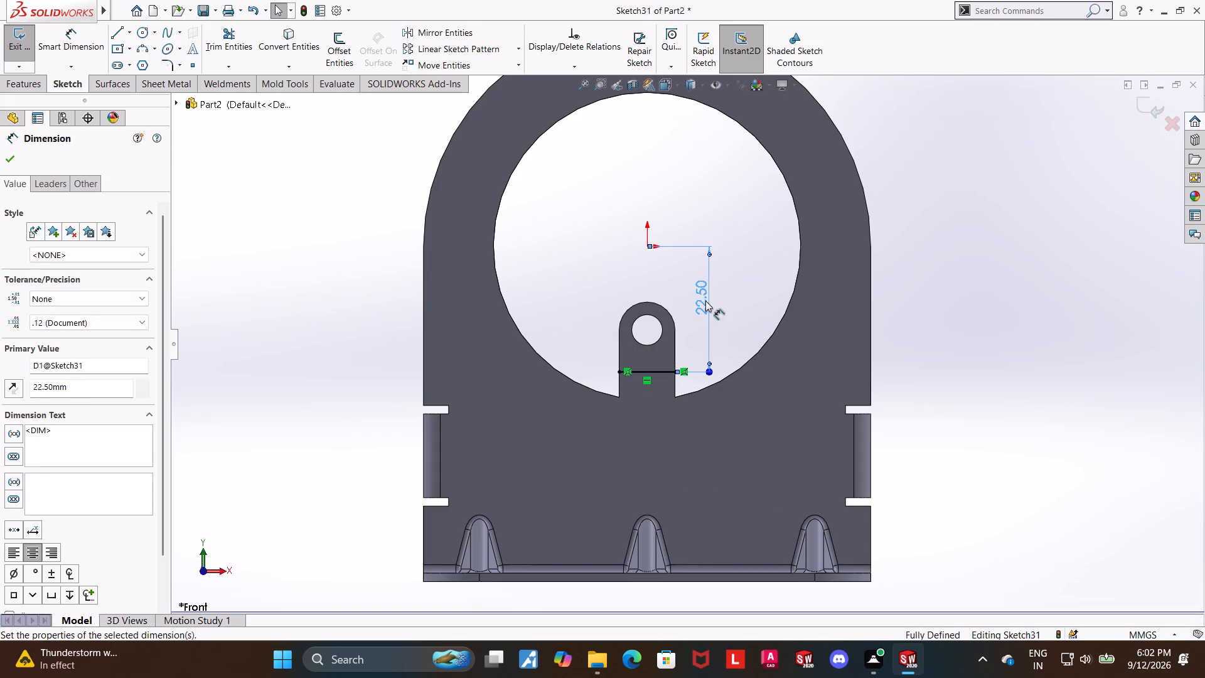
key("Escape")
scroll(665, 294, "down", 2)
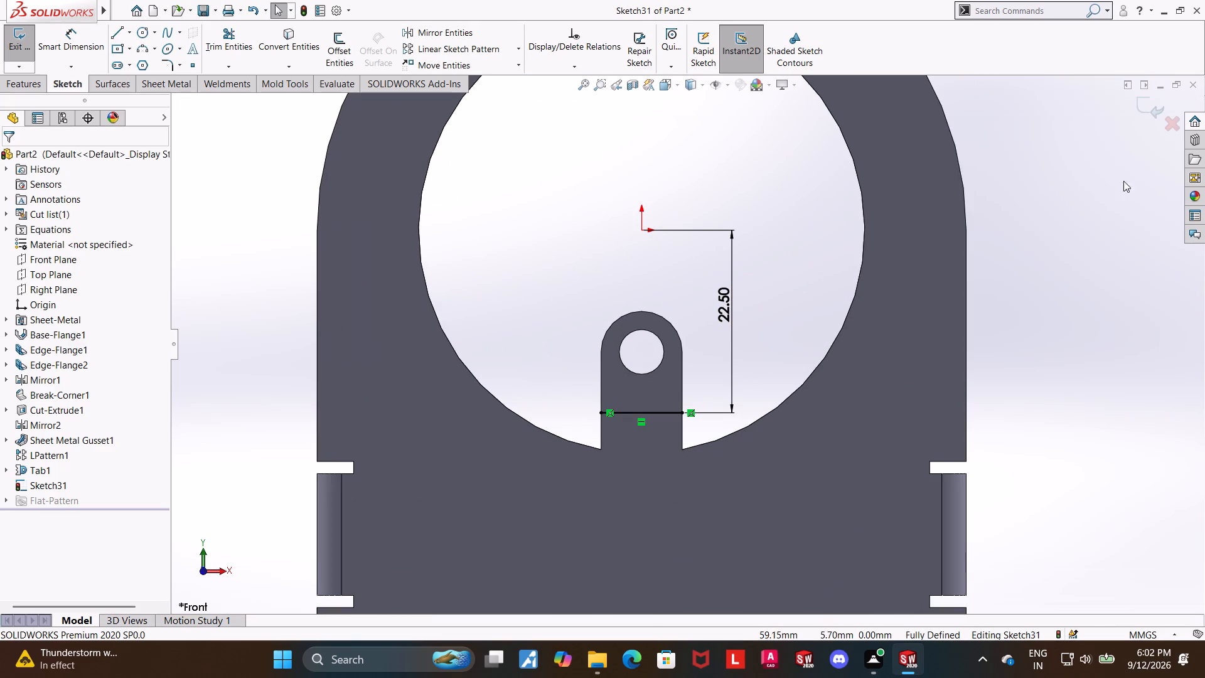
left_click(1148, 98)
Start a Jog from the bend line across the inner tab, with the plate's front face as the fixed face.
middle_click_drag(1096, 303, 1059, 304)
scroll(1068, 305, "up", 1)
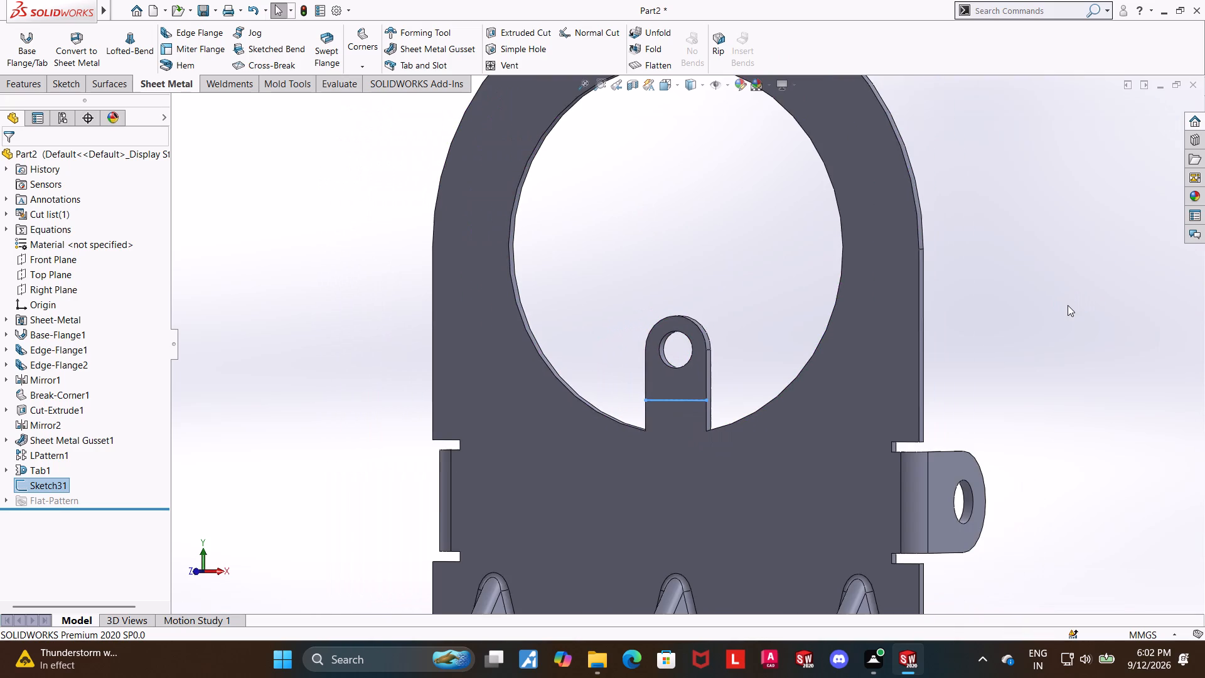
middle_click_drag(1055, 291, 1018, 311)
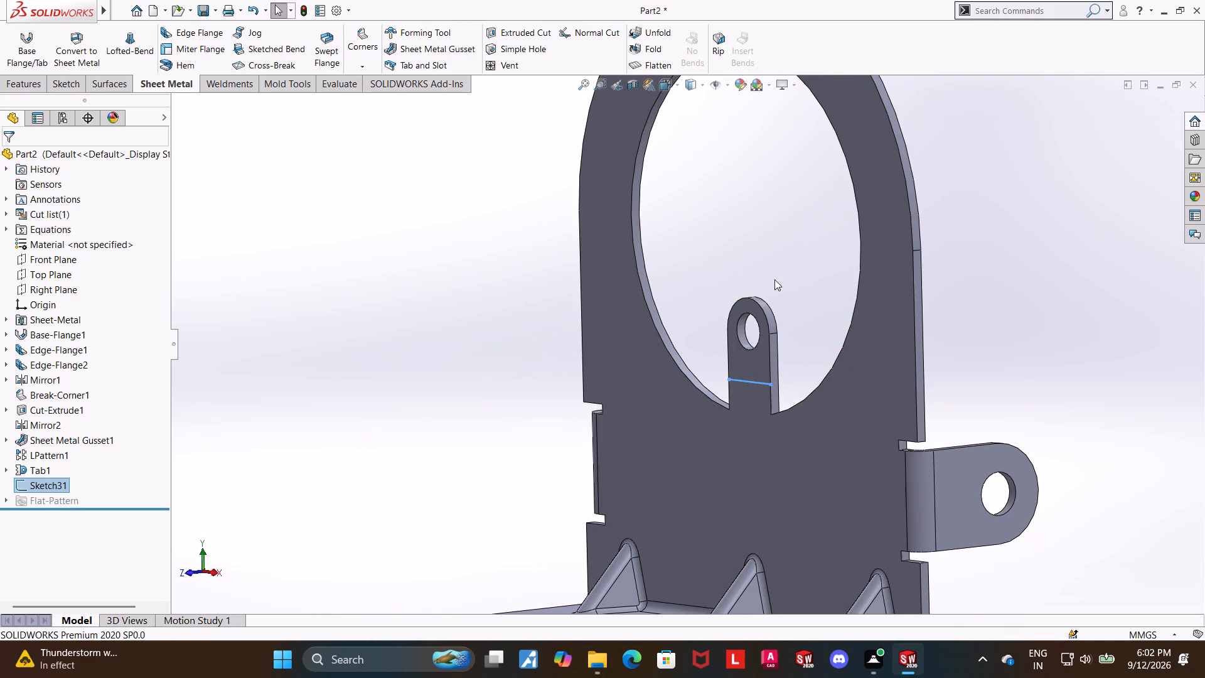
left_click(242, 32)
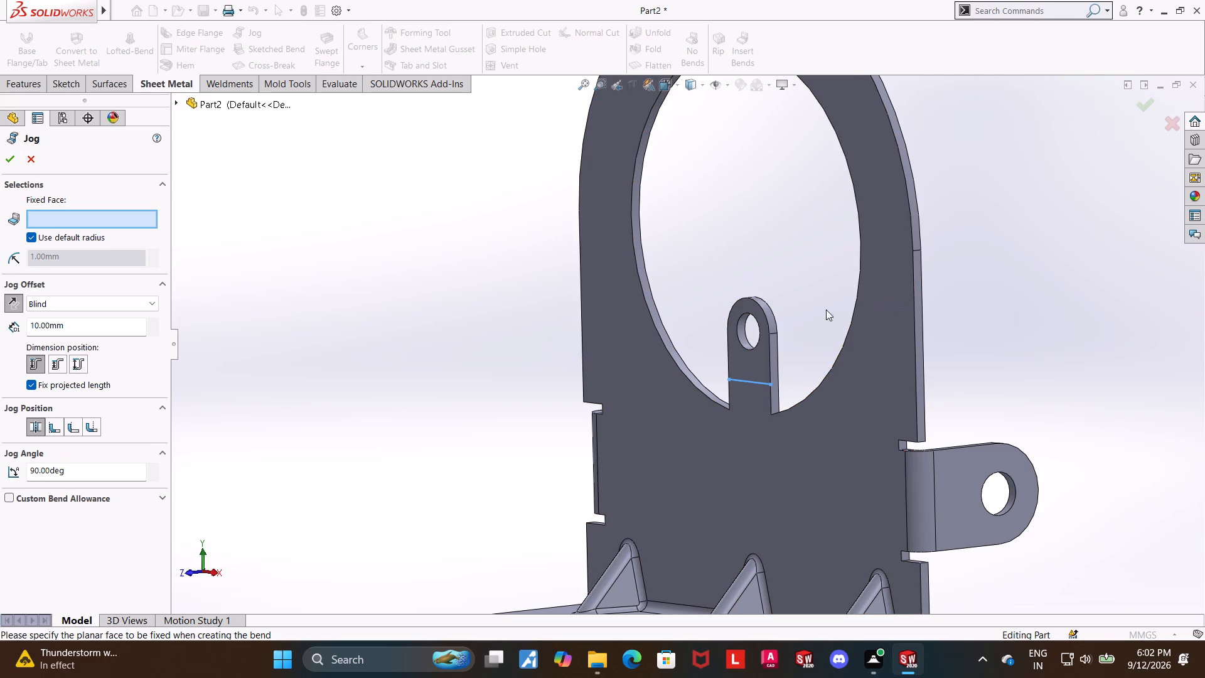
left_click(786, 493)
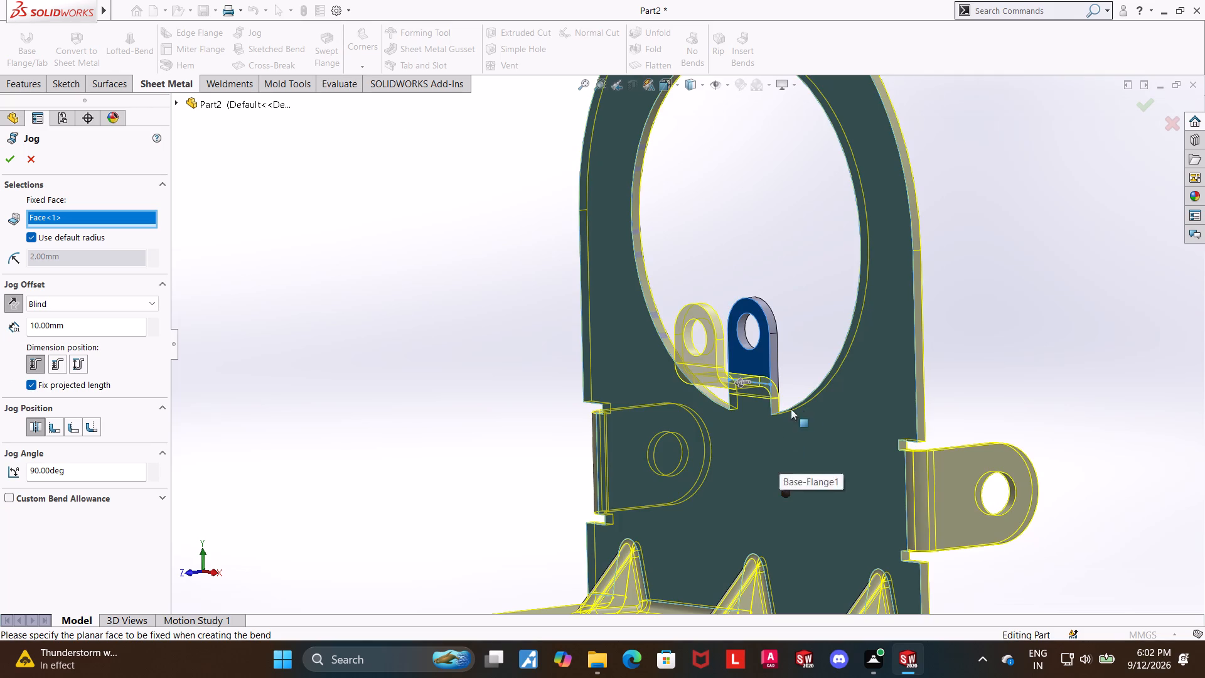
Examine the jog preview from the front, the rear and the side to check which way the tab is offset.
scroll(899, 390, "up", 3)
scroll(863, 296, "down", 2)
middle_click_drag(833, 324, 802, 327)
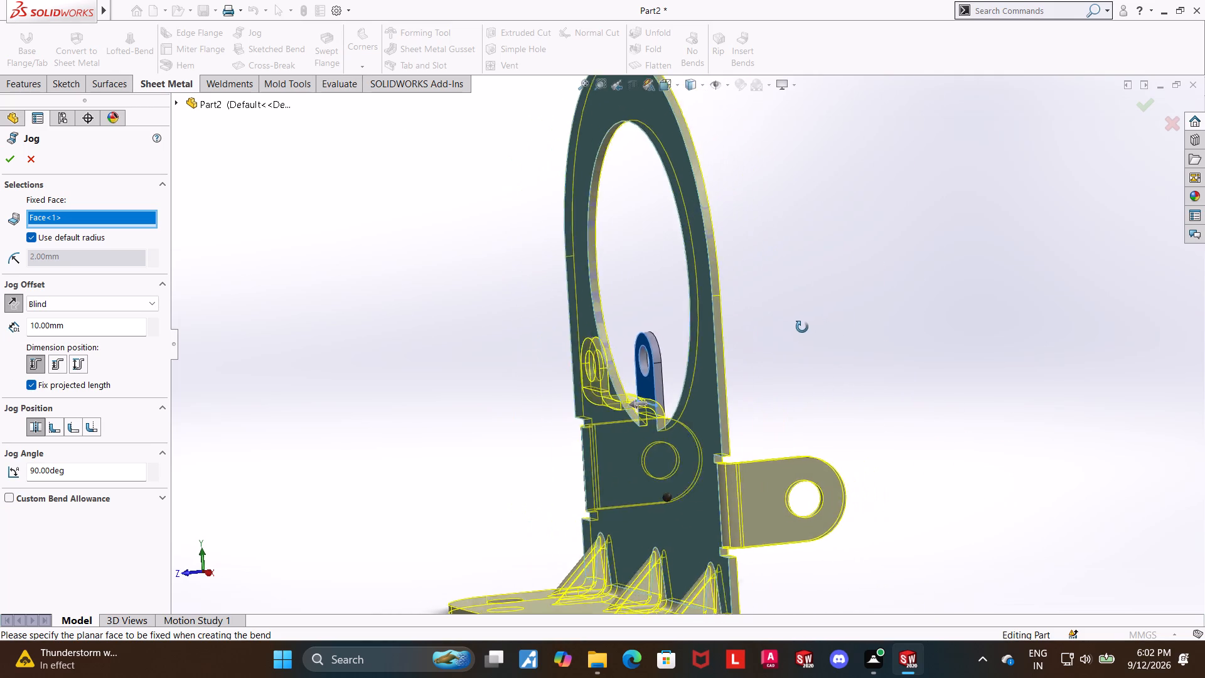
middle_click_drag(802, 327, 720, 352)
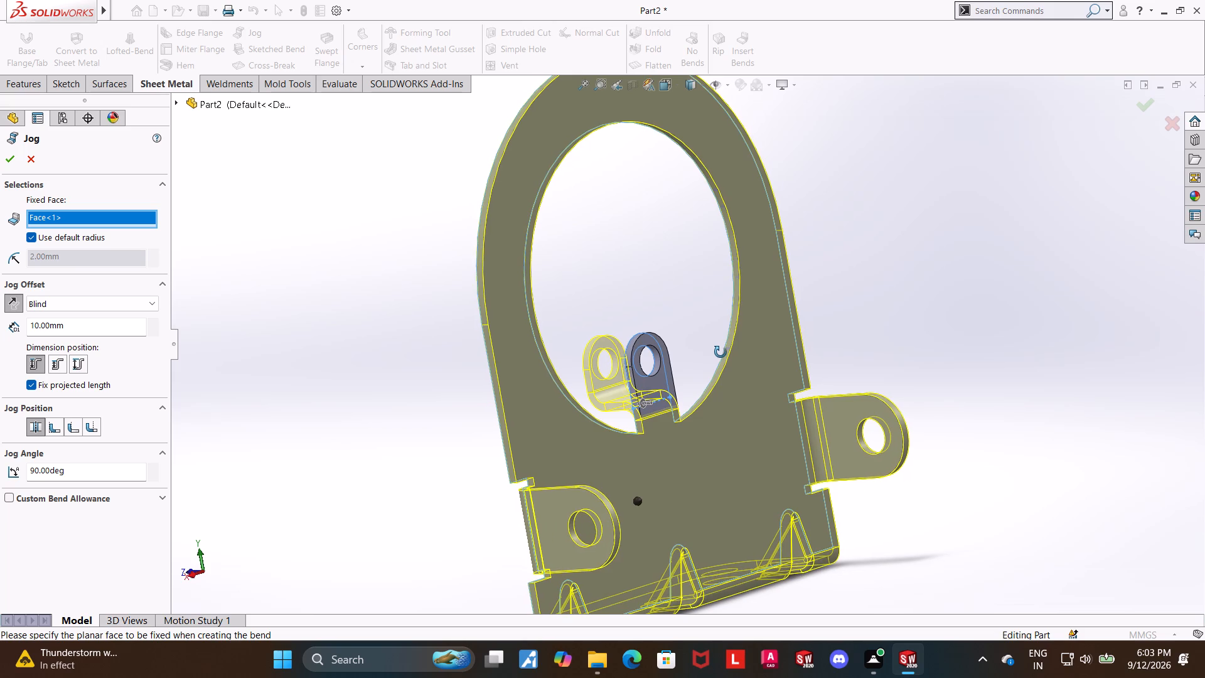
middle_click_drag(720, 352, 847, 341)
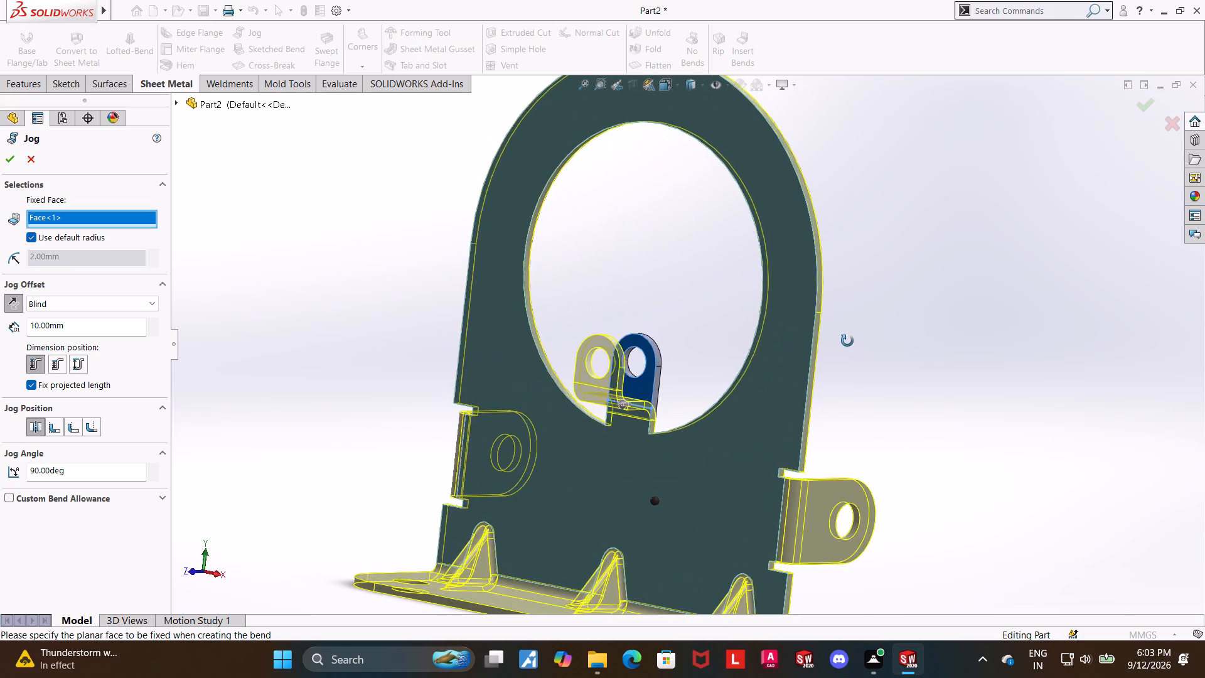
middle_click_drag(847, 341, 724, 333)
middle_click_drag(382, 351, 457, 355)
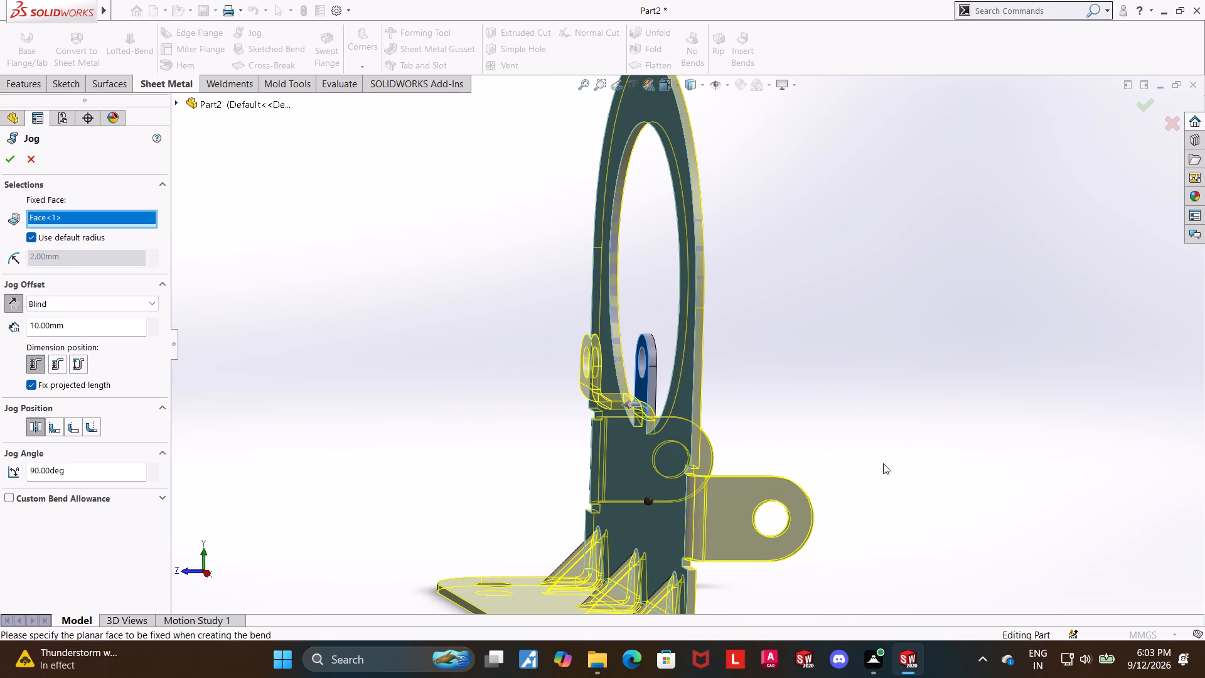
scroll(882, 463, "up", 3)
scroll(794, 337, "down", 4)
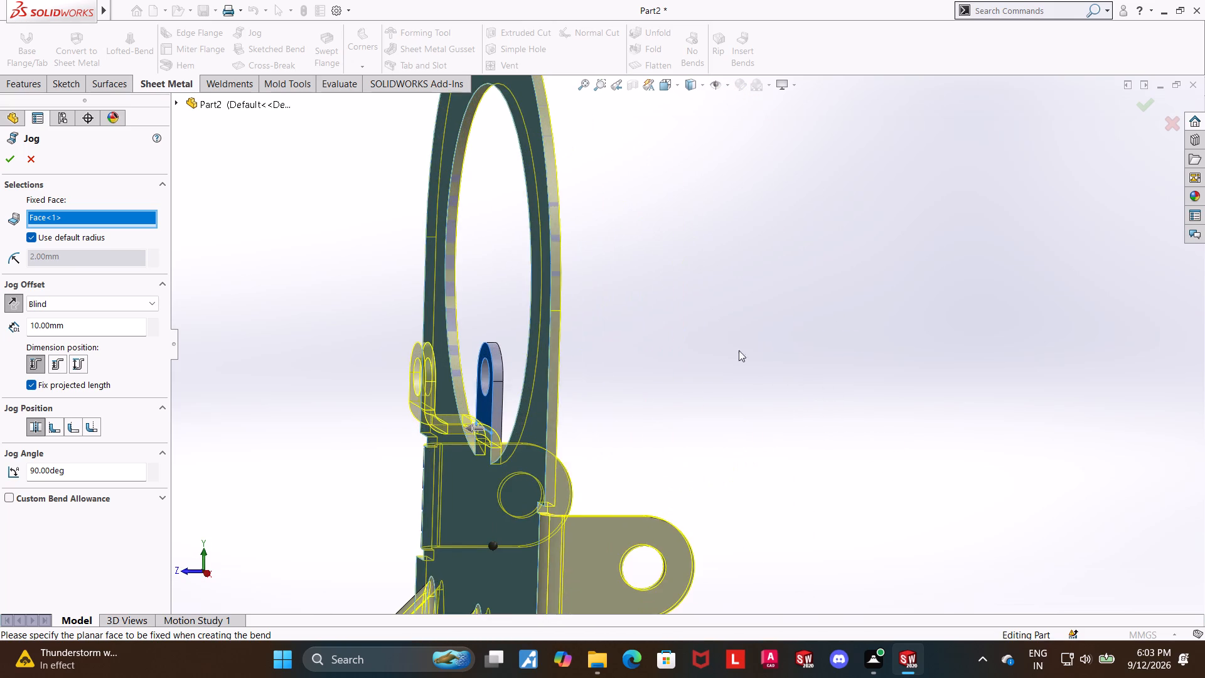
scroll(731, 353, "up", 2)
middle_click_drag(720, 356, 695, 357)
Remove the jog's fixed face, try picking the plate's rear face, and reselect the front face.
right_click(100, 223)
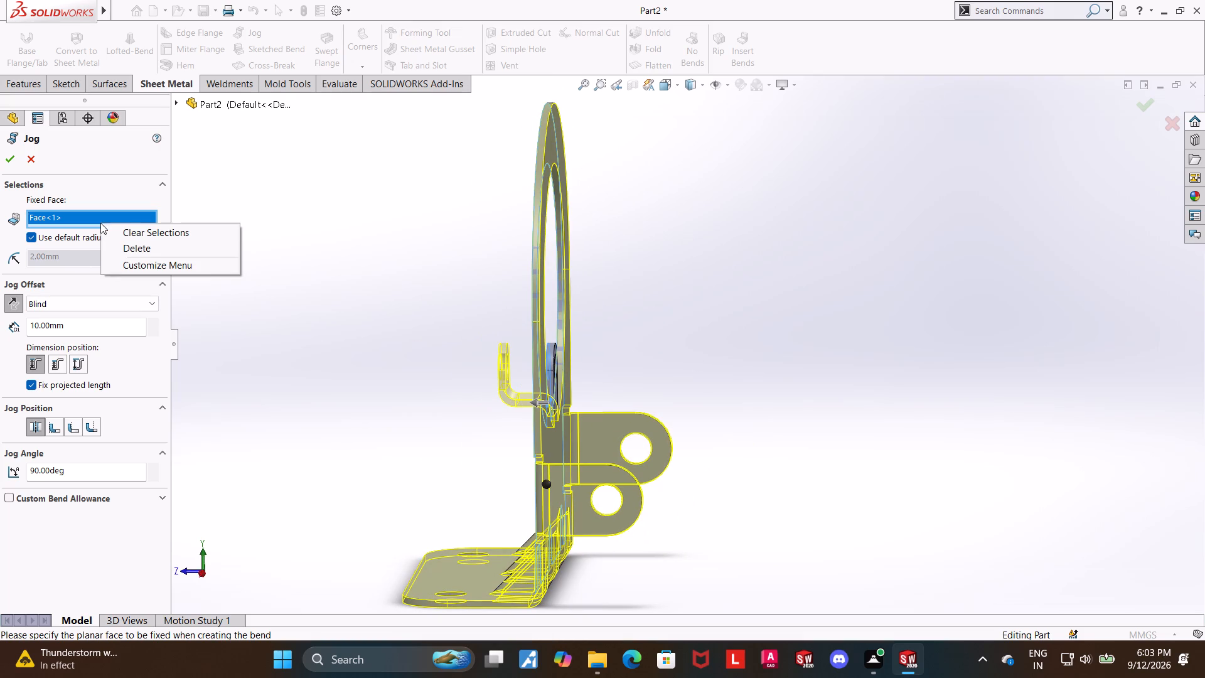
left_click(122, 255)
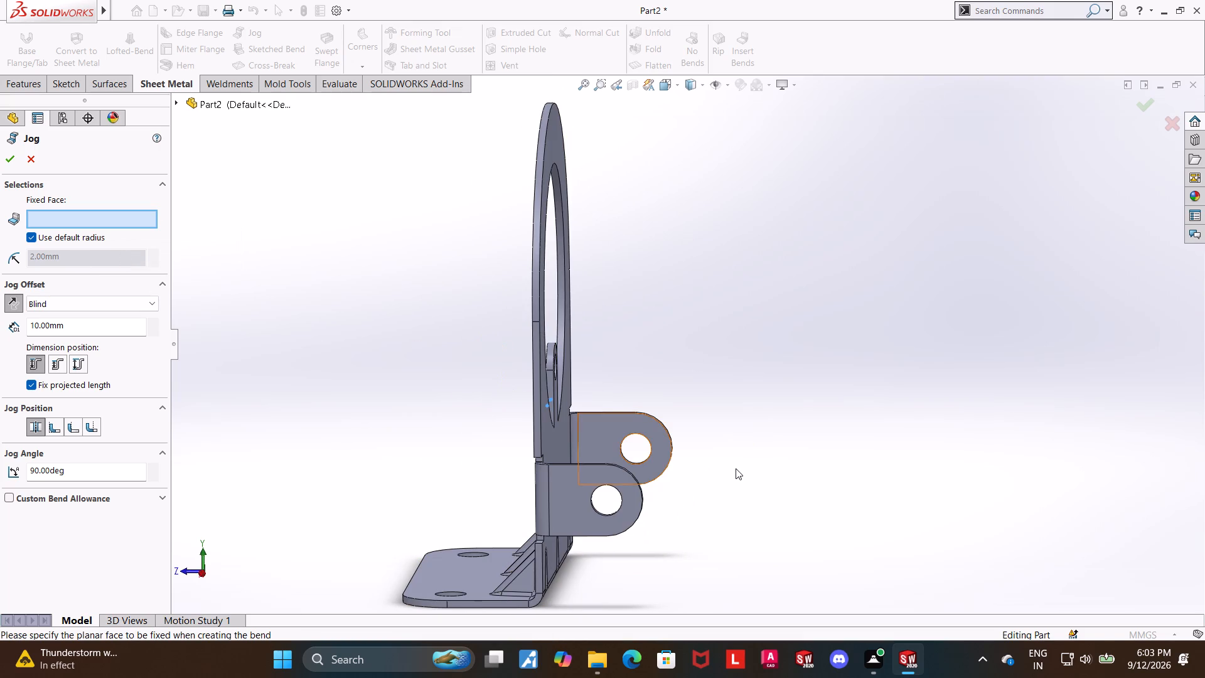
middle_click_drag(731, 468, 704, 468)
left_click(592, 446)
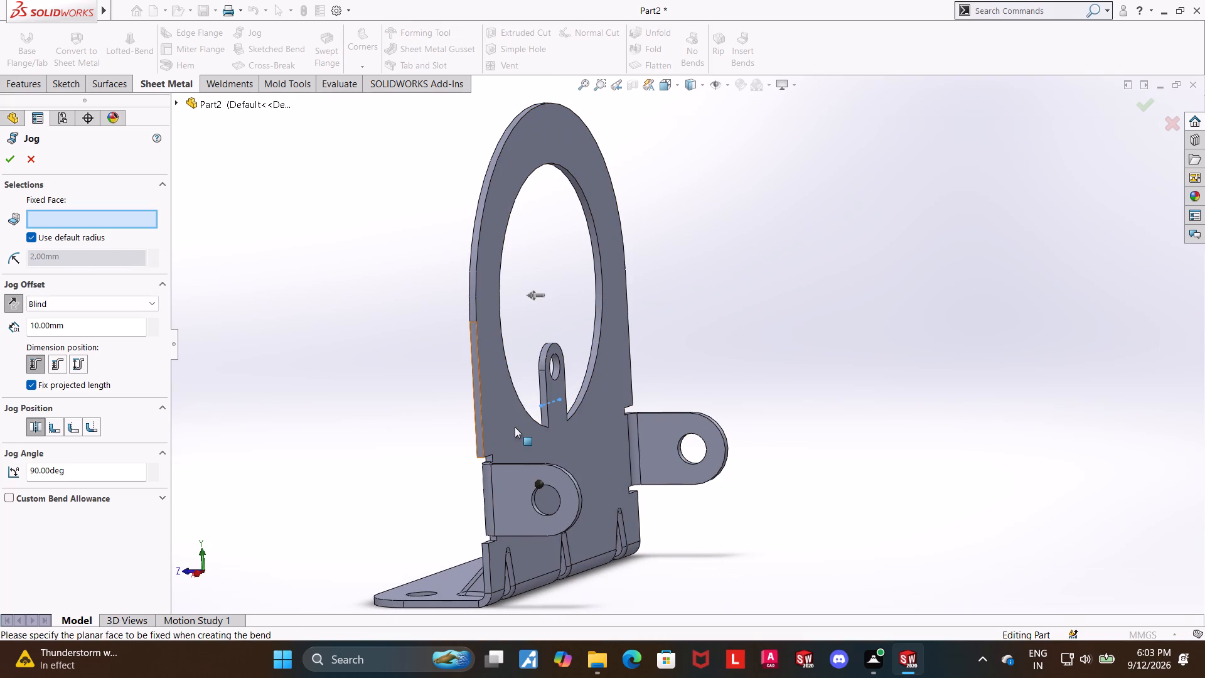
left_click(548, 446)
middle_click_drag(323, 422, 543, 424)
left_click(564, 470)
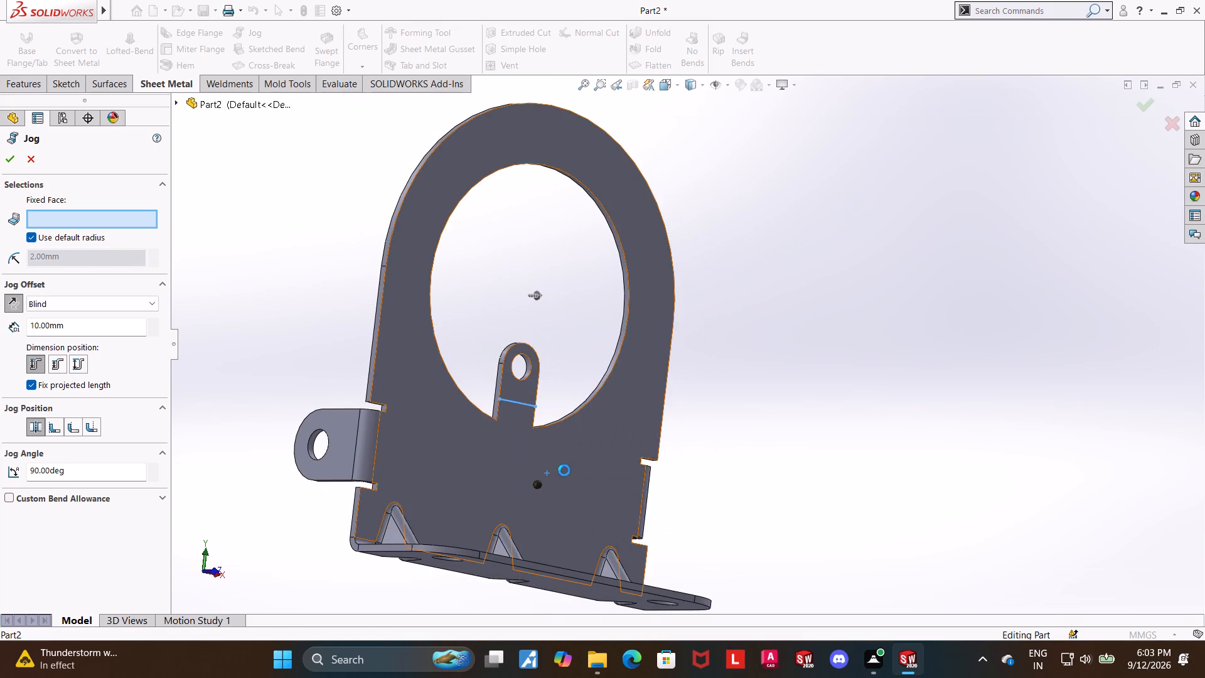
Reverse the jog's offset direction so the tab steps toward the rear of the plate.
middle_click_drag(764, 439, 696, 434)
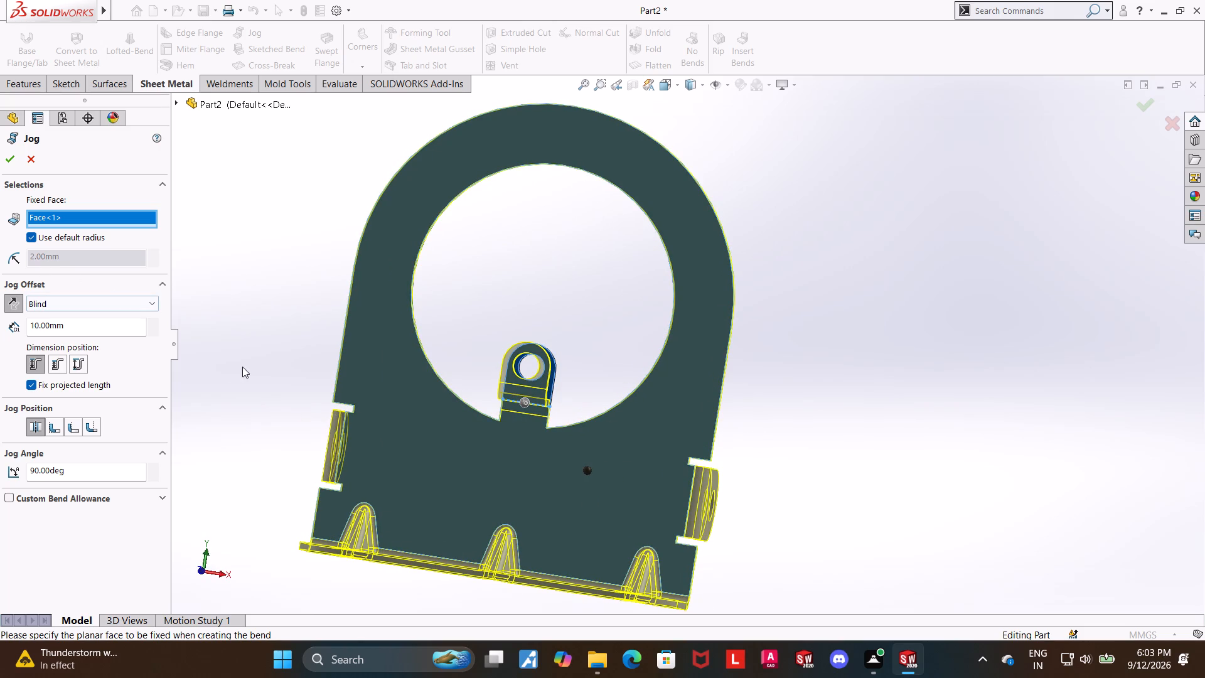
middle_click_drag(263, 358, 210, 341)
left_click(15, 299)
middle_click_drag(853, 457, 795, 454)
scroll(567, 291, "down", 3)
middle_click_drag(439, 346, 453, 348)
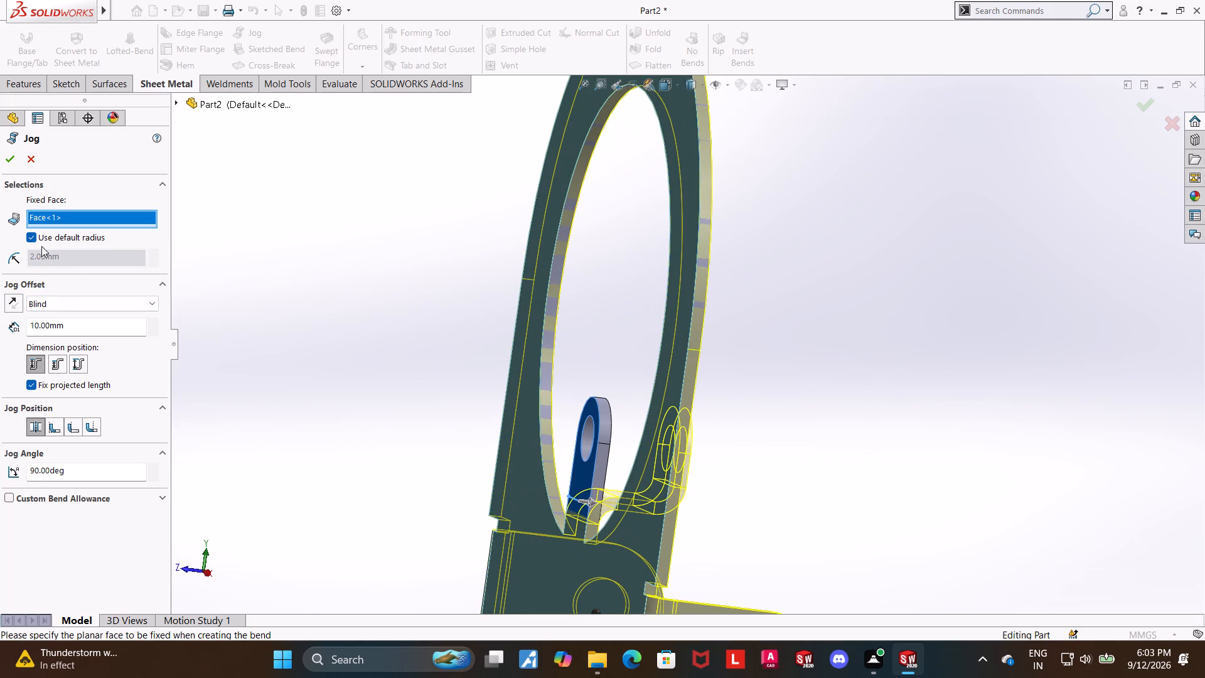
Override the jog's default bend radius with 1.5 mm.
left_click(32, 239)
type("1.5")
key("Return")
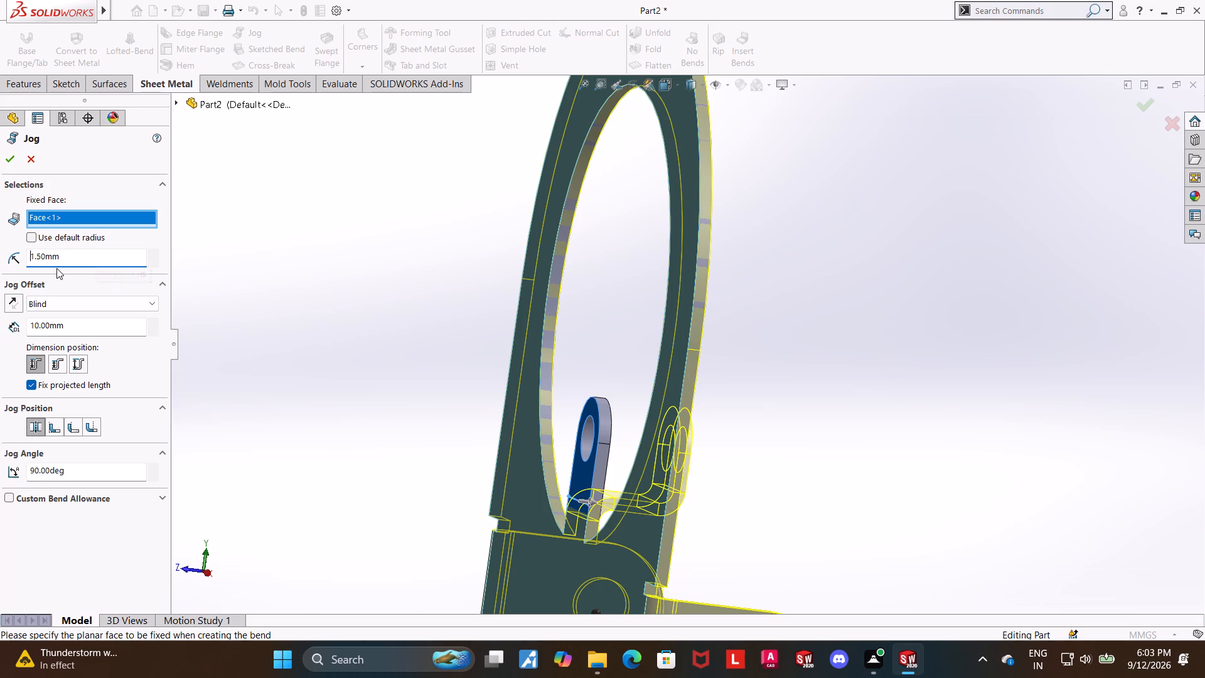
left_click(298, 350)
Set the 10 mm jog offset to Overall Dimension, keep the projected length fixed, choose the Material Inside position, and create the jog.
middle_click_drag(295, 355, 301, 355)
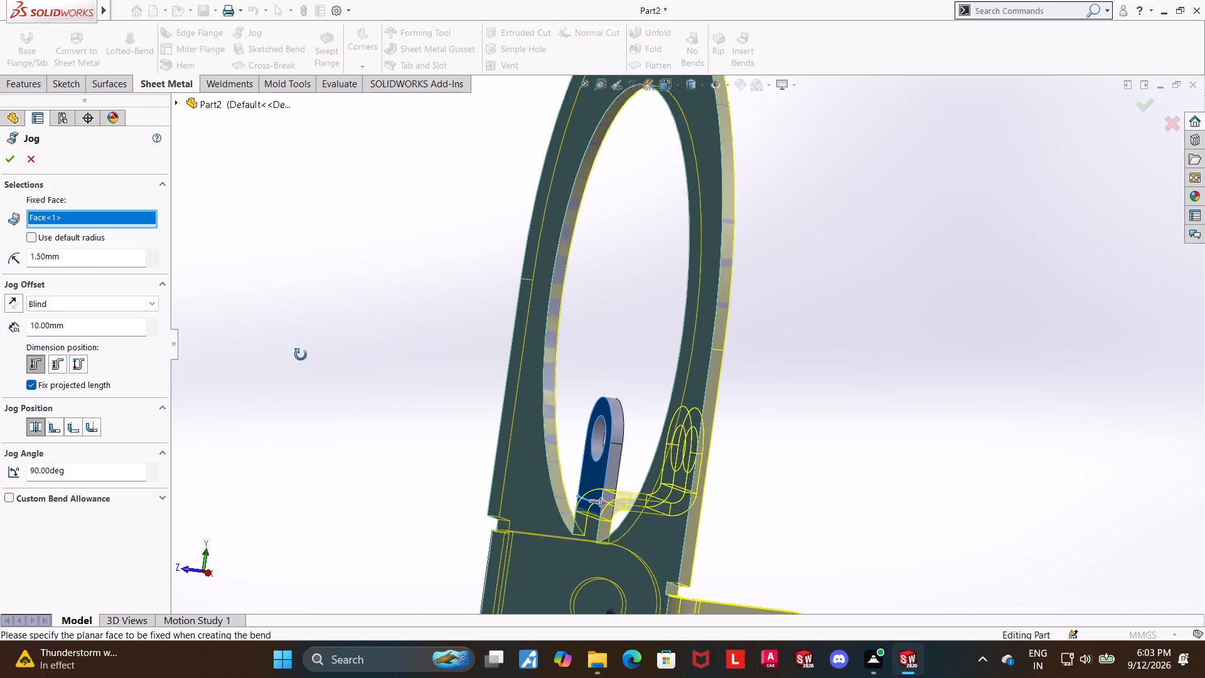
middle_click_drag(301, 355, 300, 336)
scroll(300, 336, "up", 5)
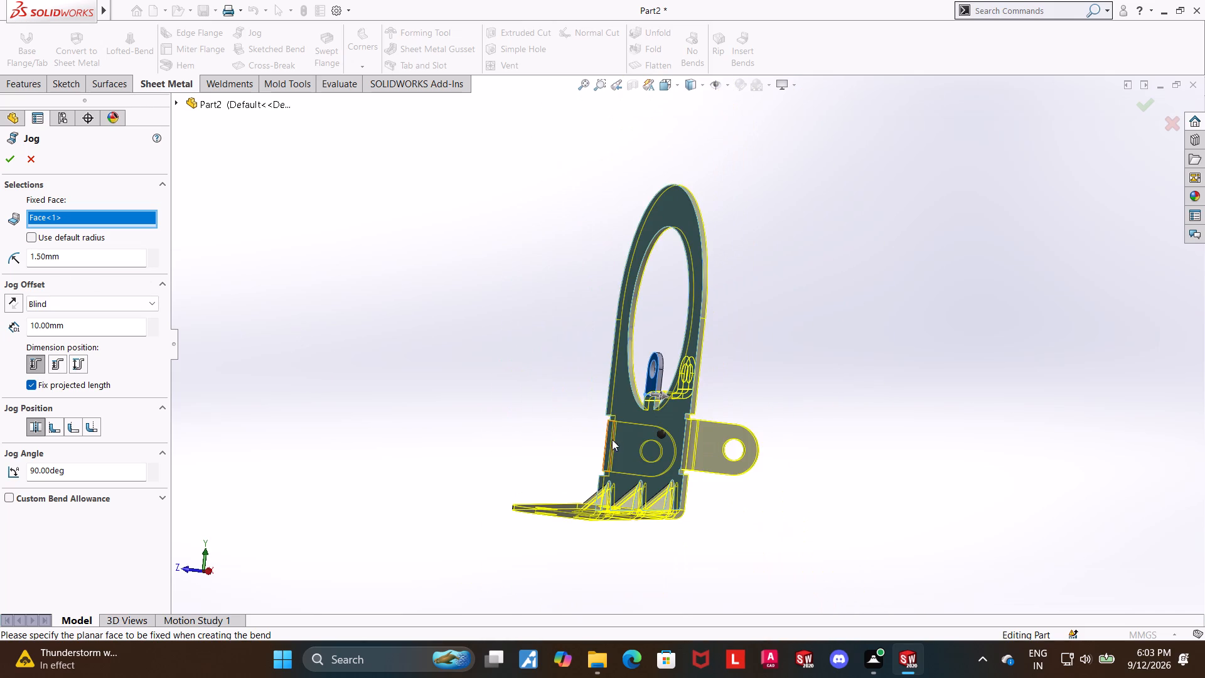
scroll(685, 363, "down", 3)
scroll(636, 328, "down", 2)
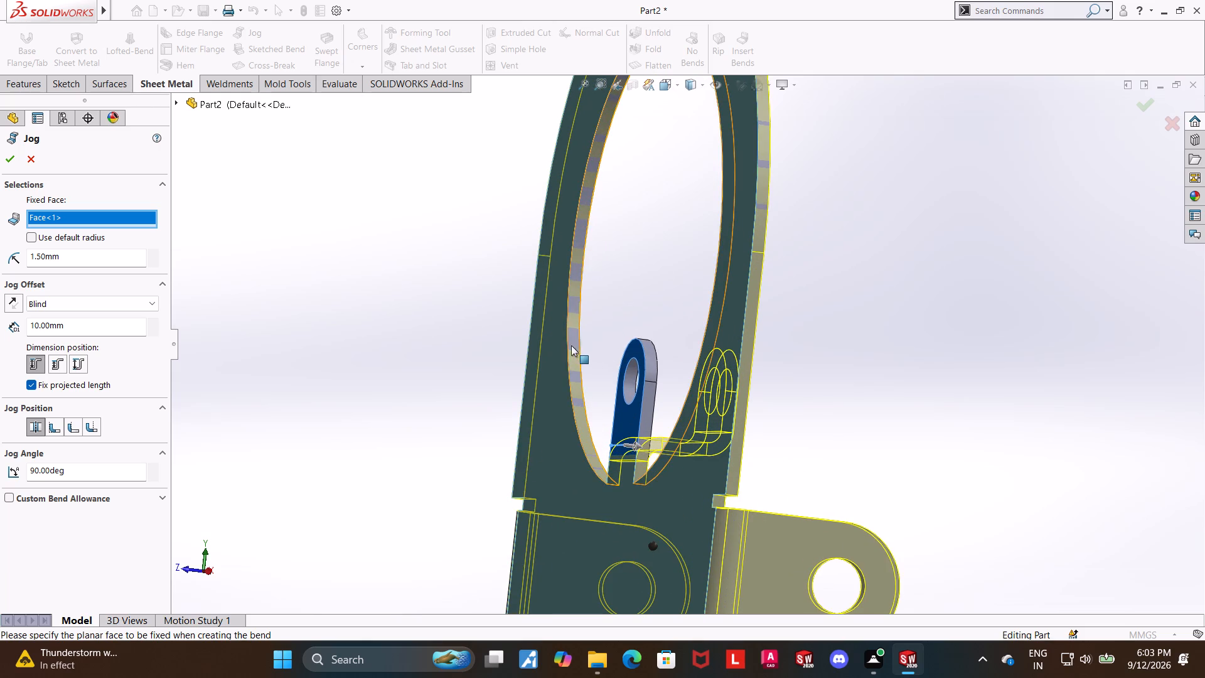
middle_click_drag(563, 330, 577, 380)
scroll(562, 330, "up", 1)
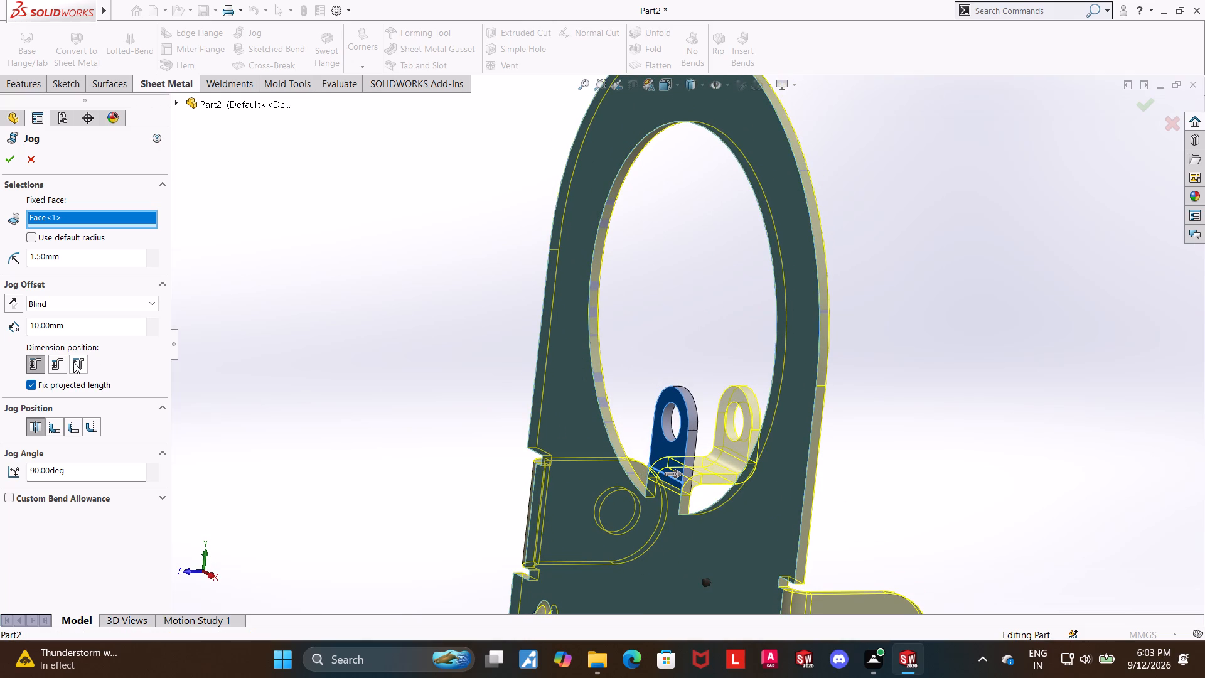
left_click(75, 362)
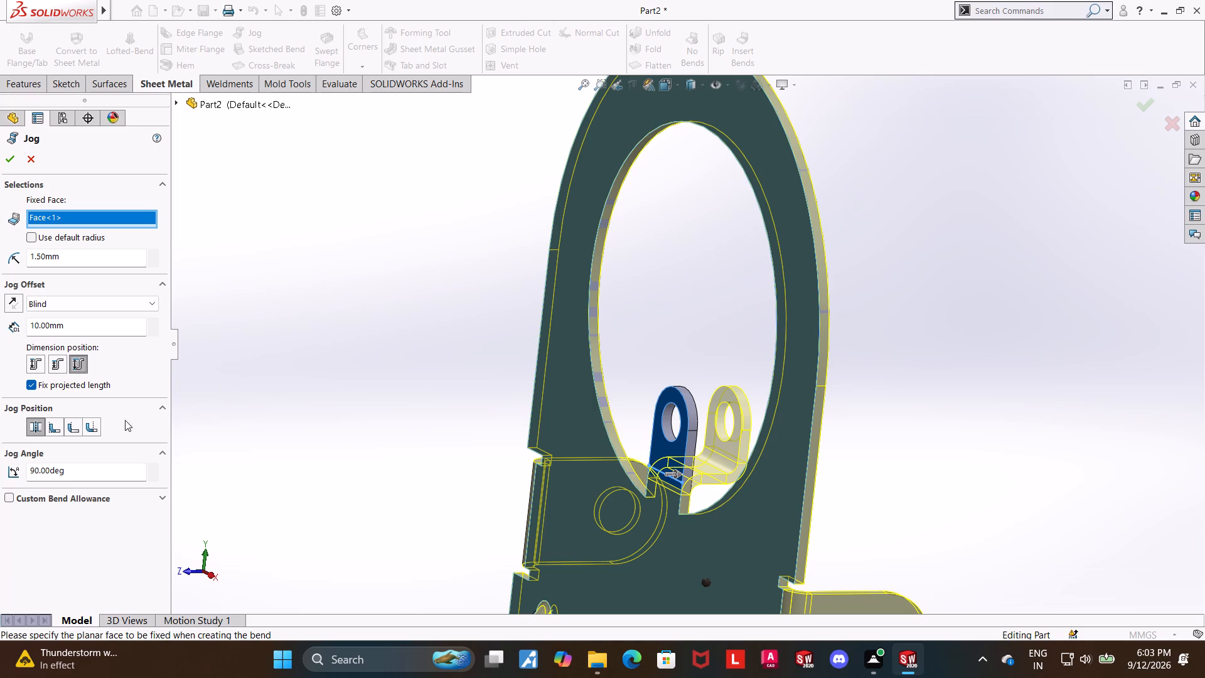
left_click(29, 385)
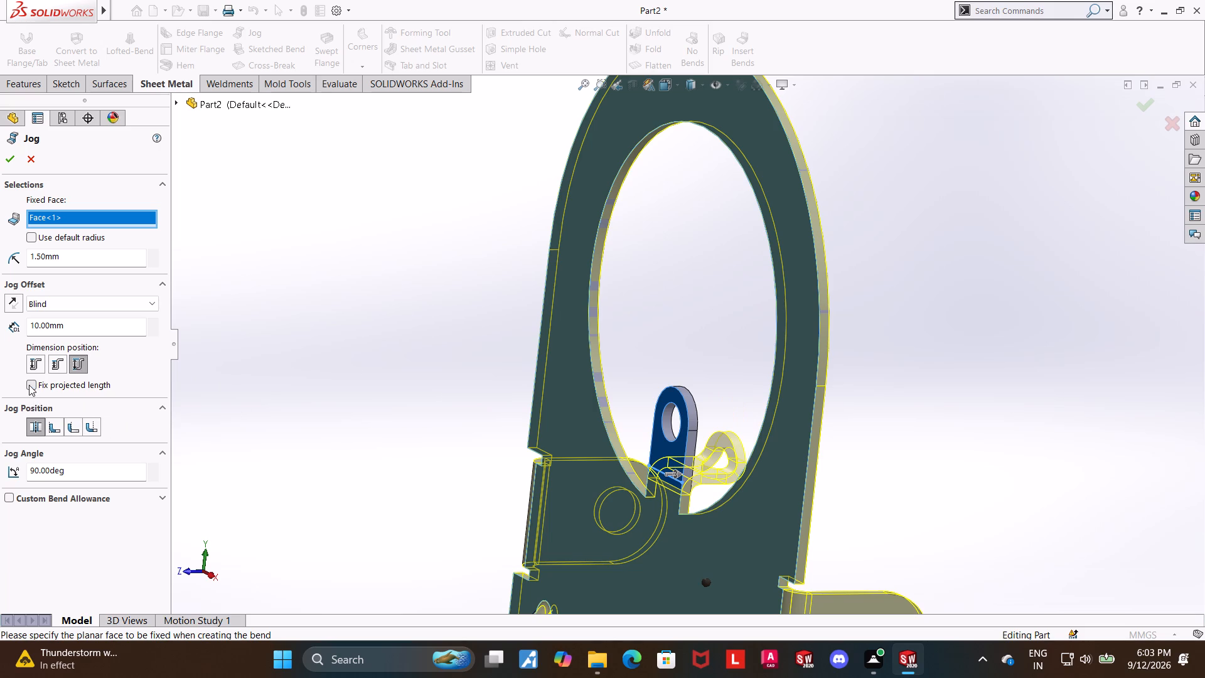
left_click(29, 385)
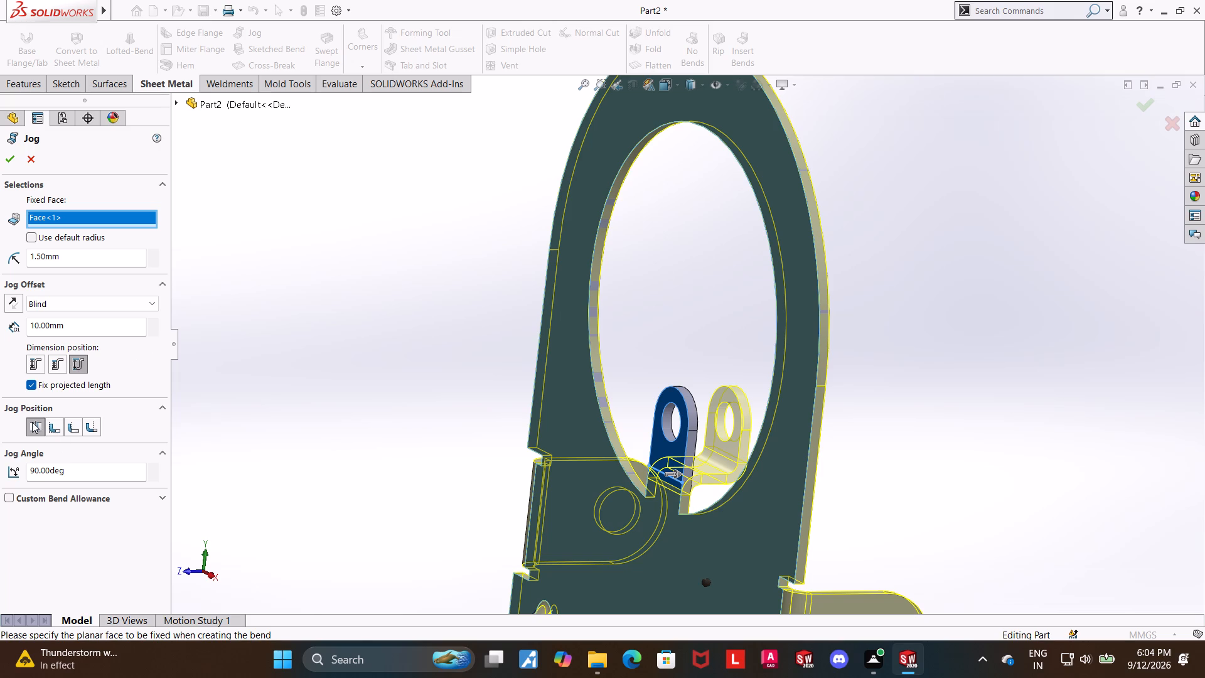
left_click(51, 423)
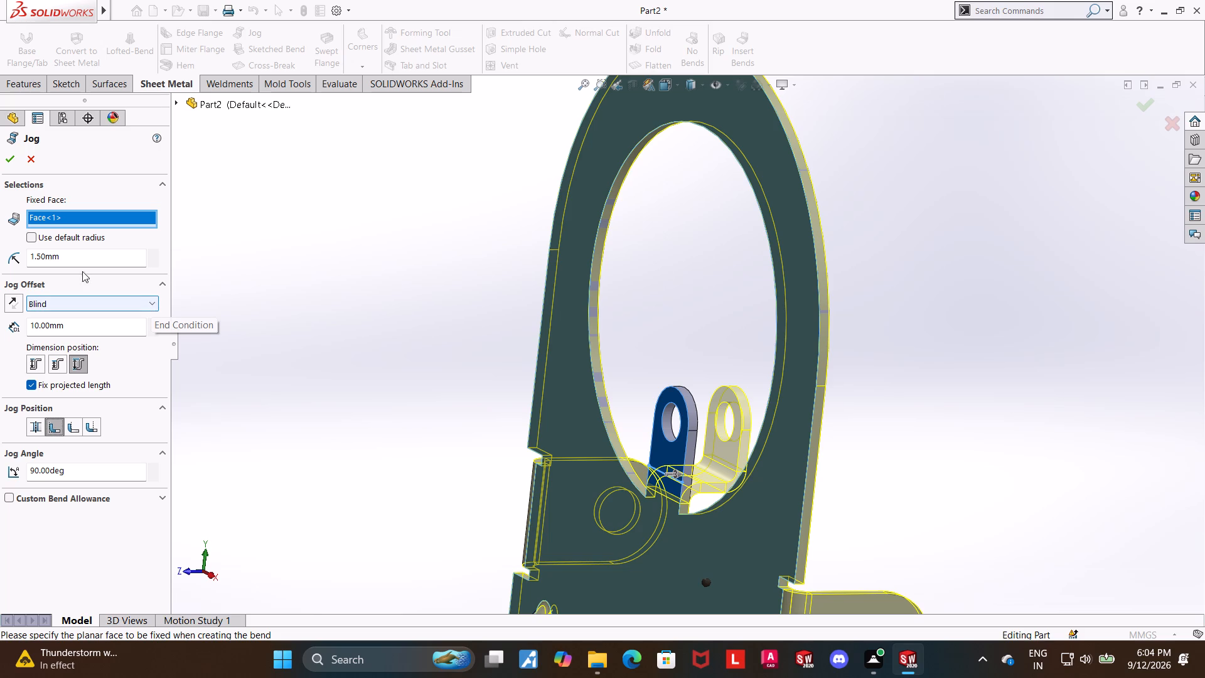
left_click(2, 157)
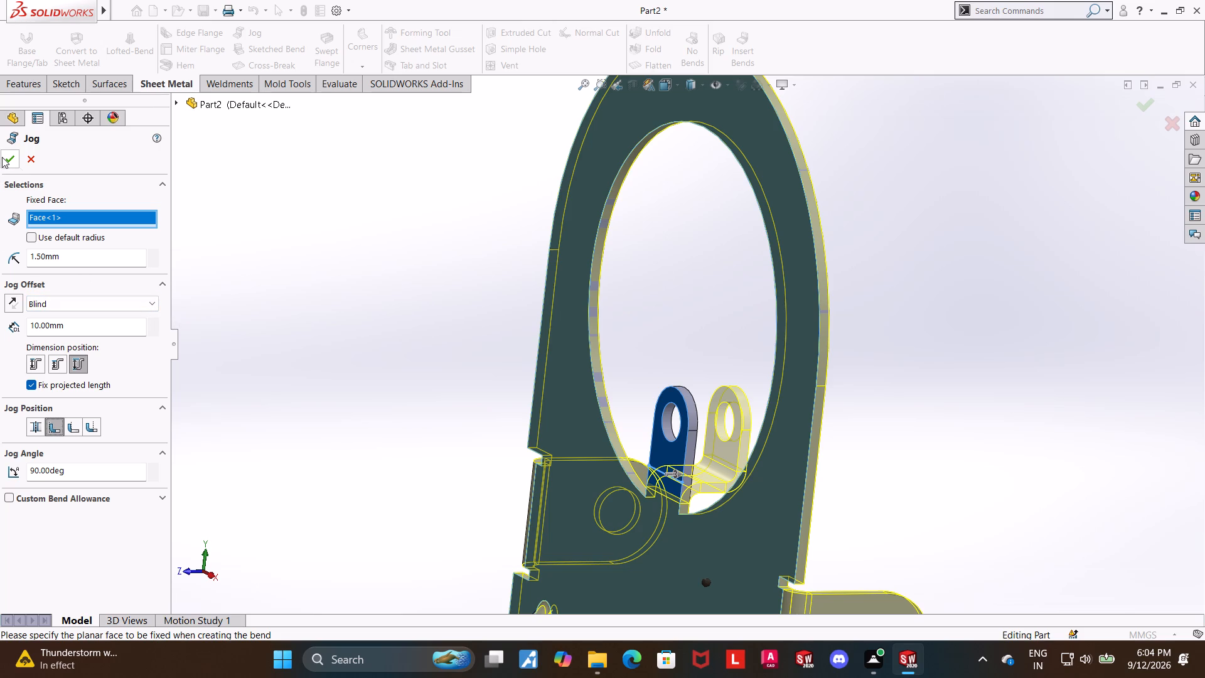
left_click(326, 401)
Examine the finished jog on the inner tab and the whole bracket from several angles.
middle_click_drag(364, 401, 404, 434)
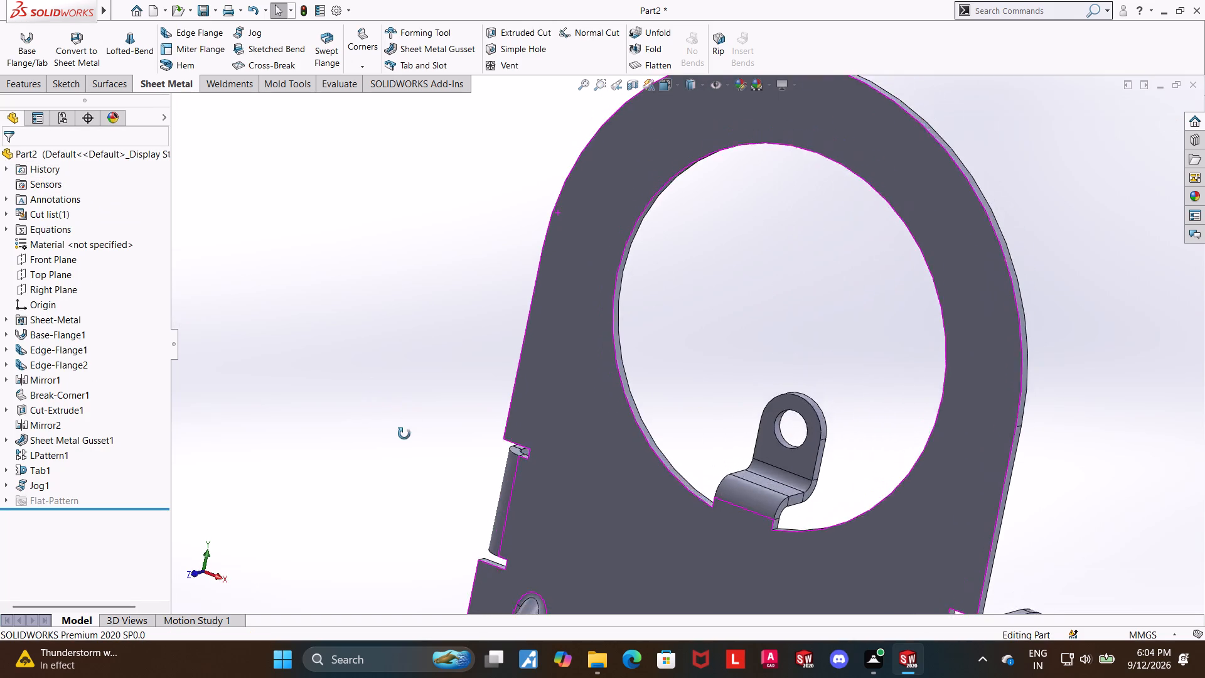
middle_click_drag(404, 434, 382, 448)
scroll(381, 447, "up", 1)
left_click(385, 439)
middle_click_drag(382, 426, 436, 419)
scroll(433, 418, "up", 5)
scroll(794, 341, "down", 3)
middle_click_drag(904, 383, 886, 388)
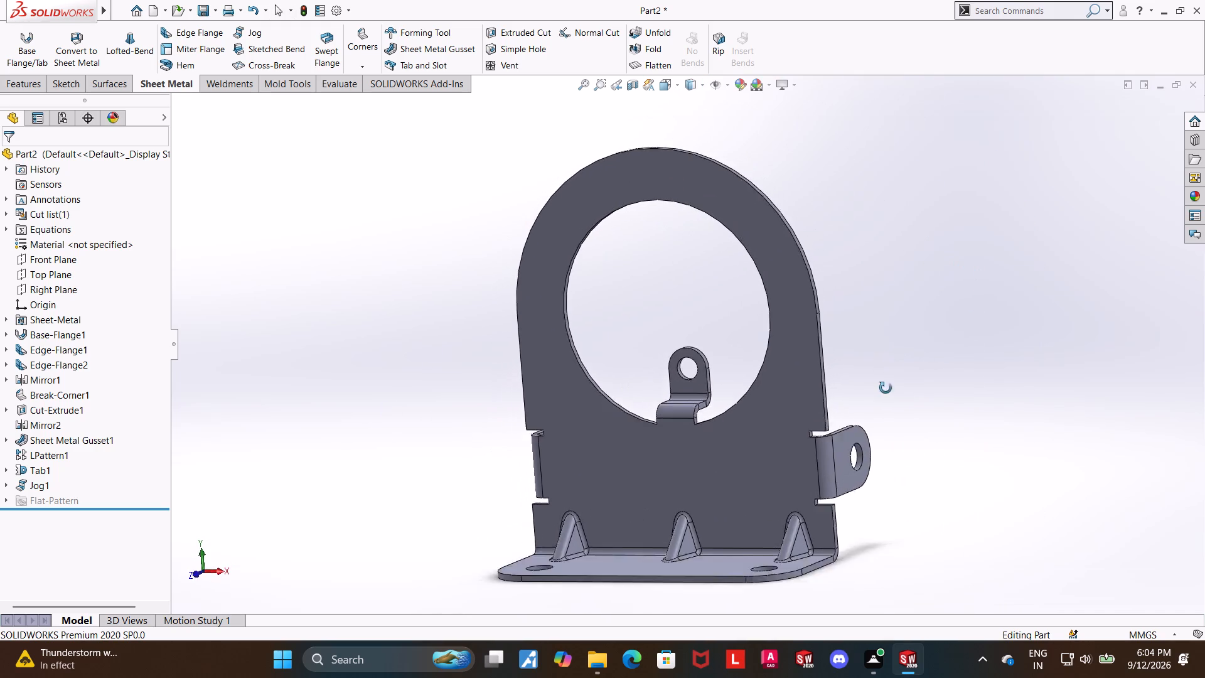
middle_click_drag(886, 388, 924, 379)
left_click(686, 308)
middle_click_drag(700, 318, 668, 315)
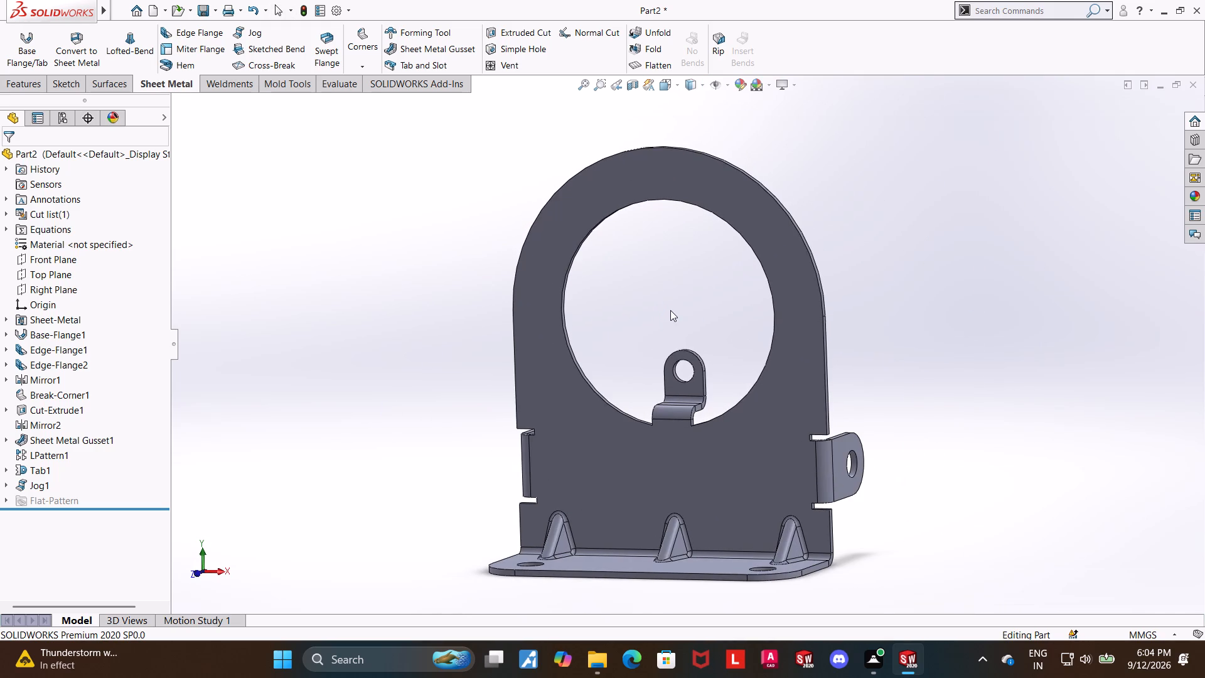
middle_click_drag(670, 309, 635, 308)
left_click(699, 309)
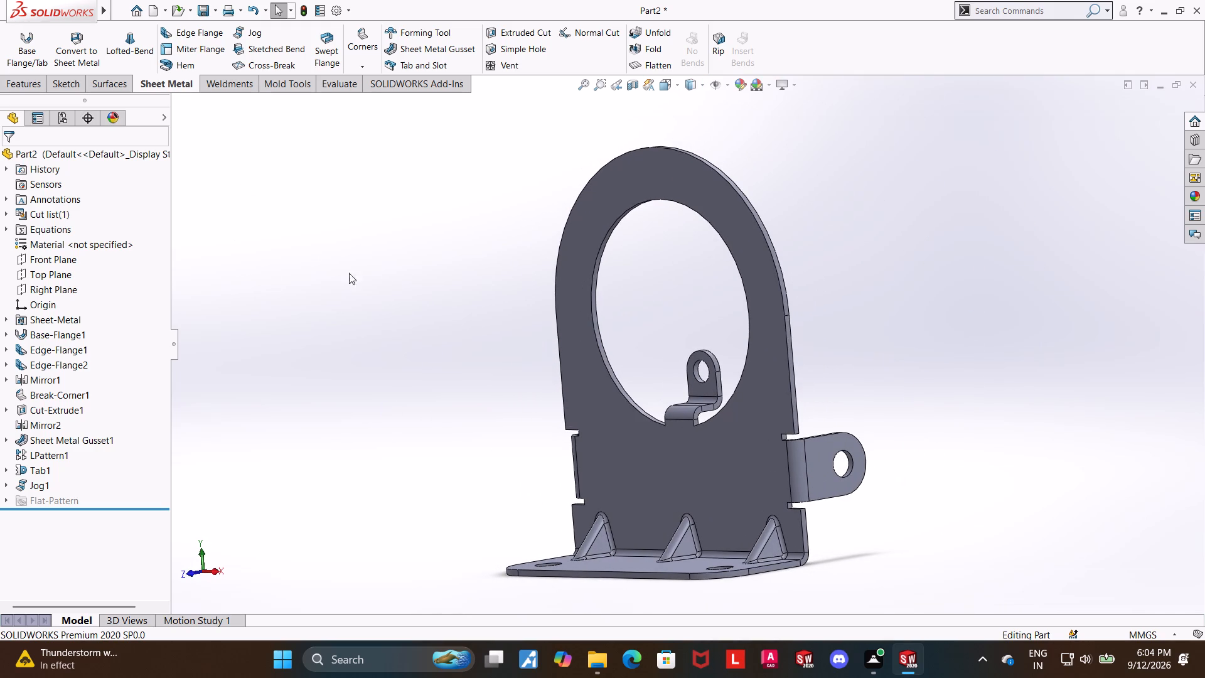
middle_click_drag(426, 171, 416, 191)
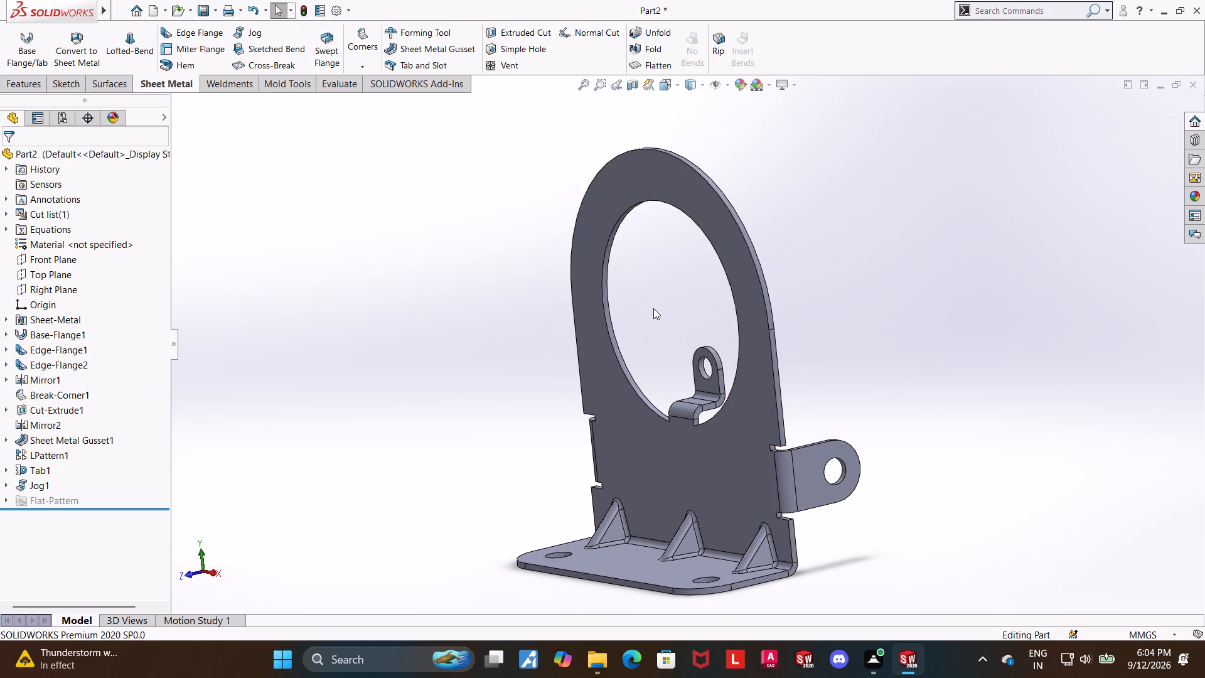
middle_click_drag(656, 308, 677, 306)
left_click(678, 306)
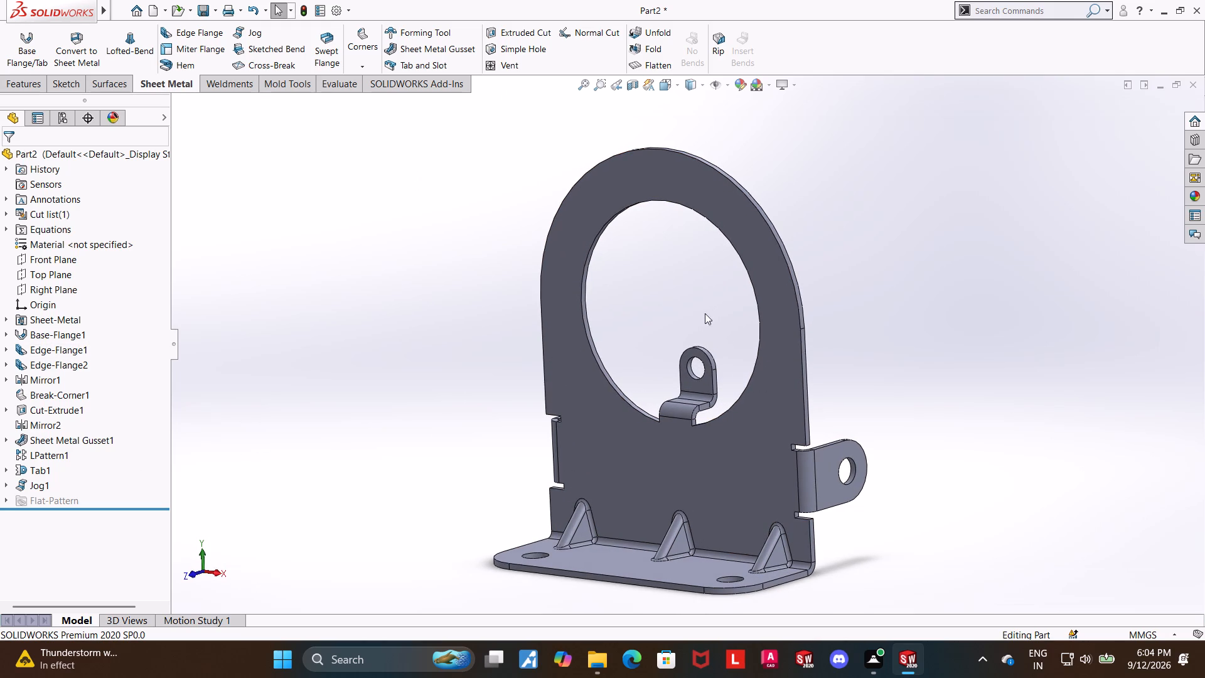
middle_click_drag(692, 308, 671, 301)
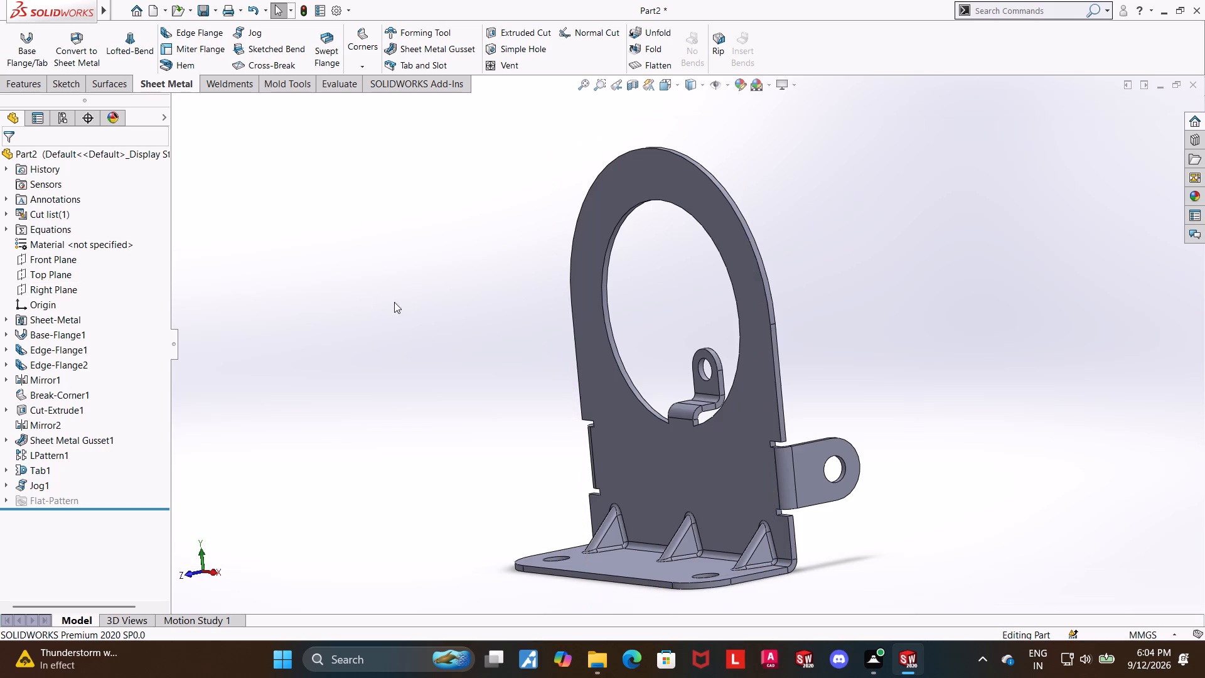
middle_click_drag(392, 304, 336, 296)
Open a new sketch on the Right Plane and view it face-on.
left_click(55, 291)
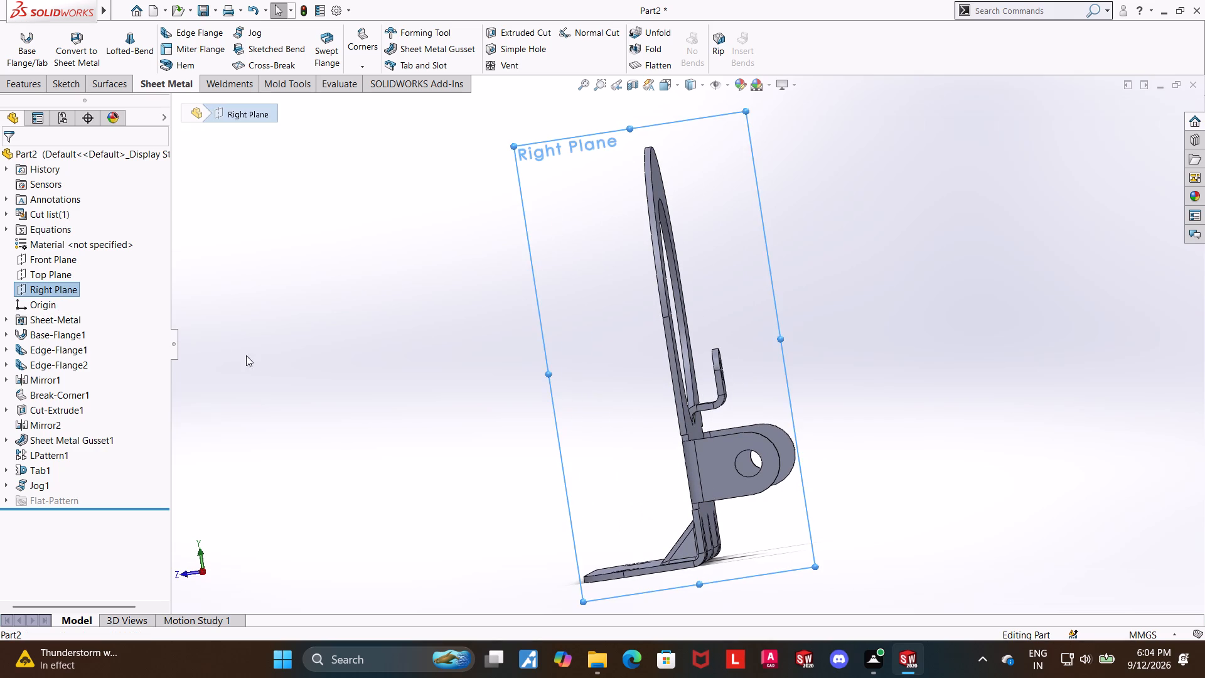
middle_click_drag(259, 359, 282, 323)
left_click(59, 292)
left_click(75, 274)
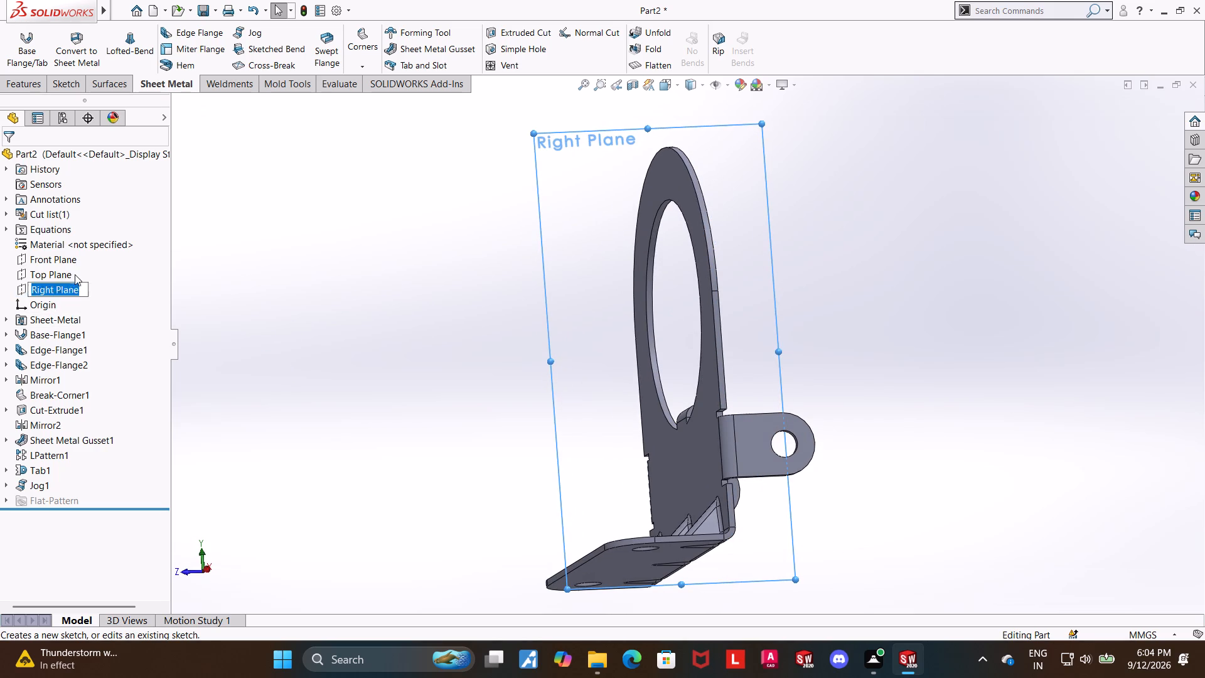
left_click(75, 286)
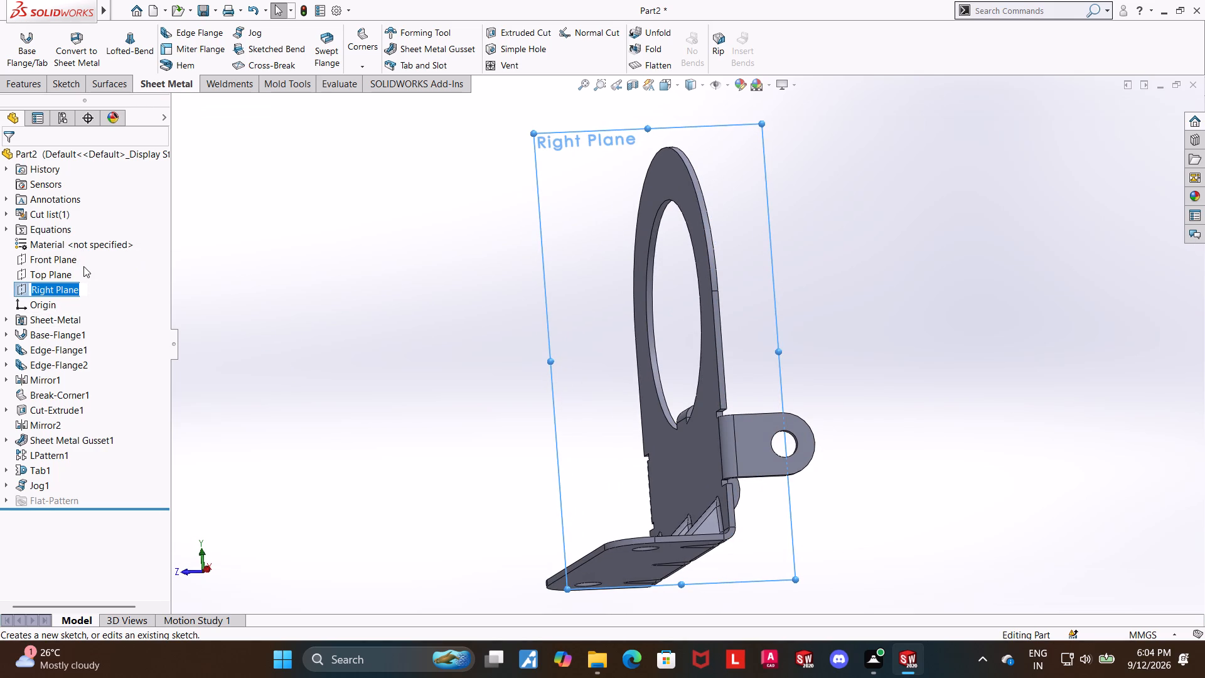
left_click(83, 266)
left_click(95, 250)
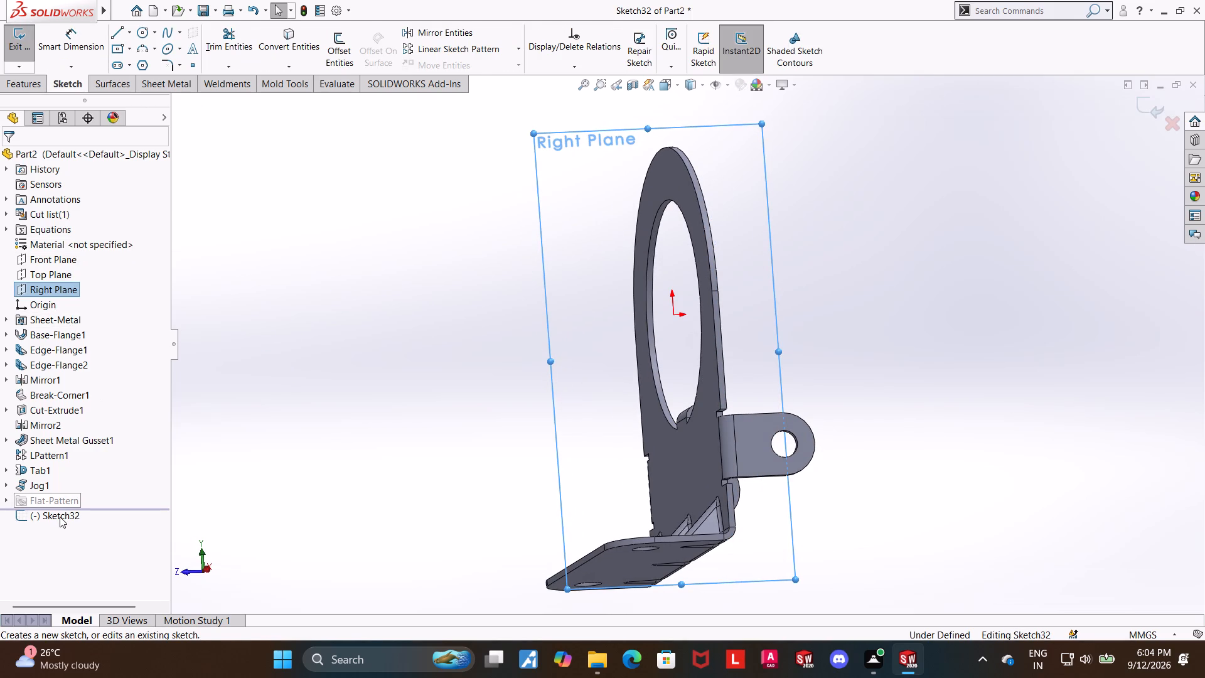
left_click(60, 517)
left_click(94, 498)
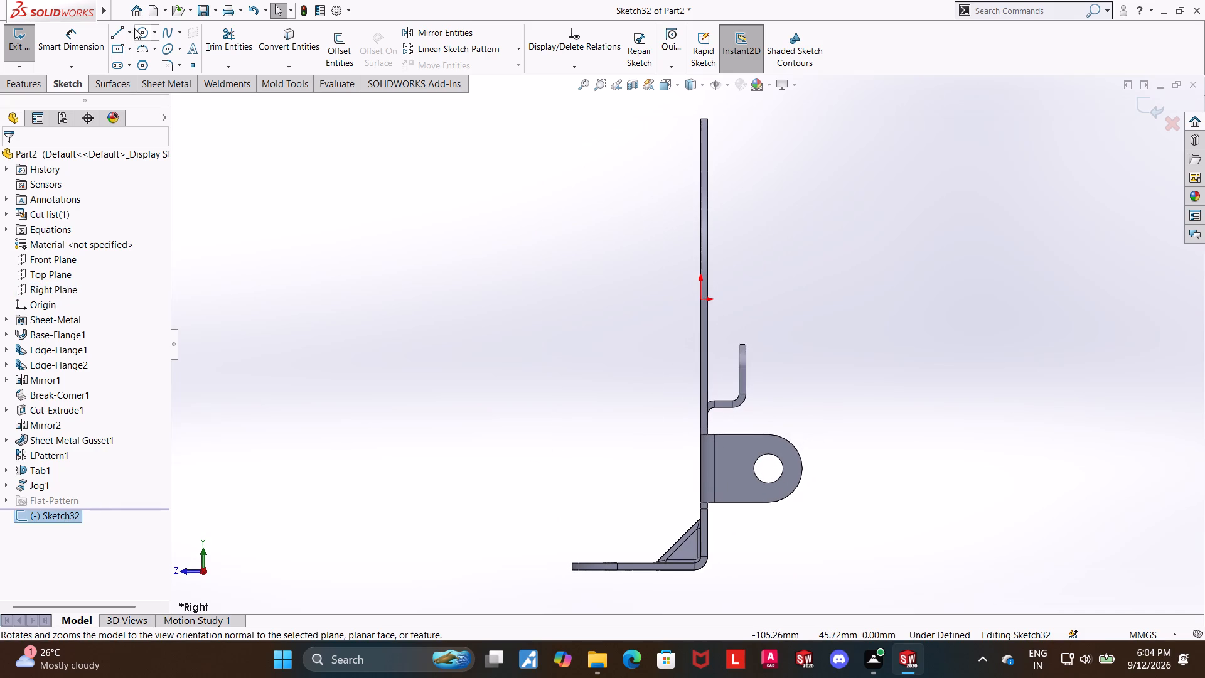
Draw a horizontal construction centerline about 138 mm long through the origin, and exit the sketch.
left_click(129, 28)
left_click(143, 67)
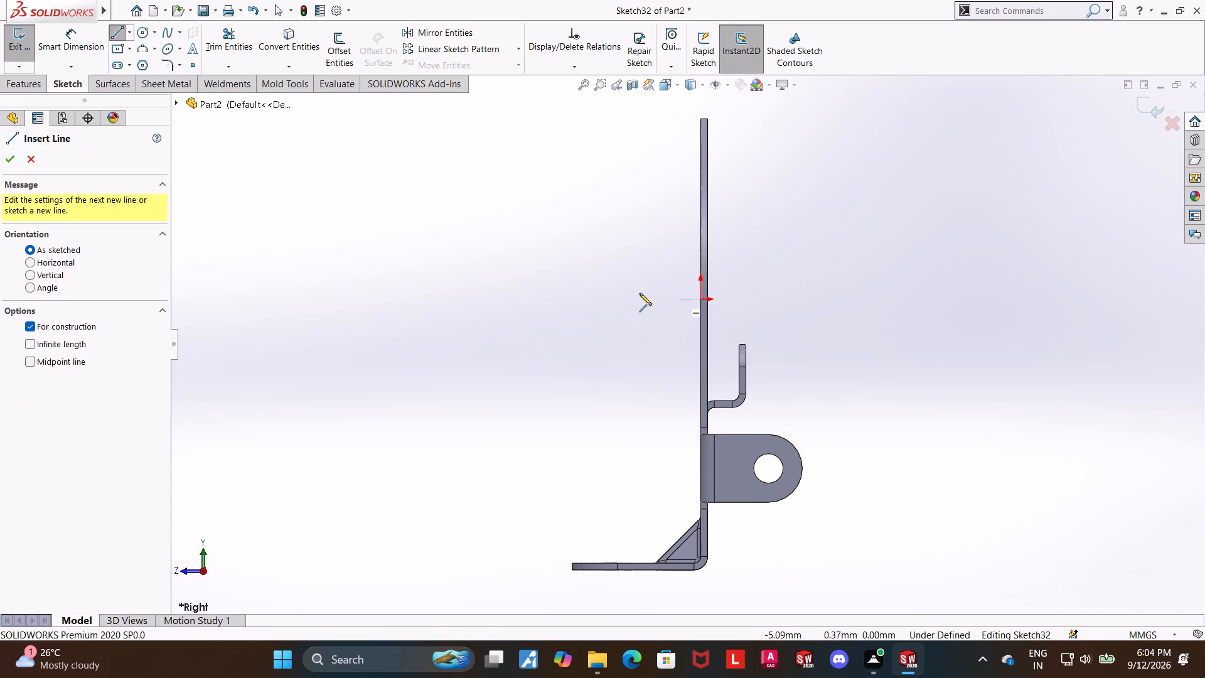
left_click(430, 299)
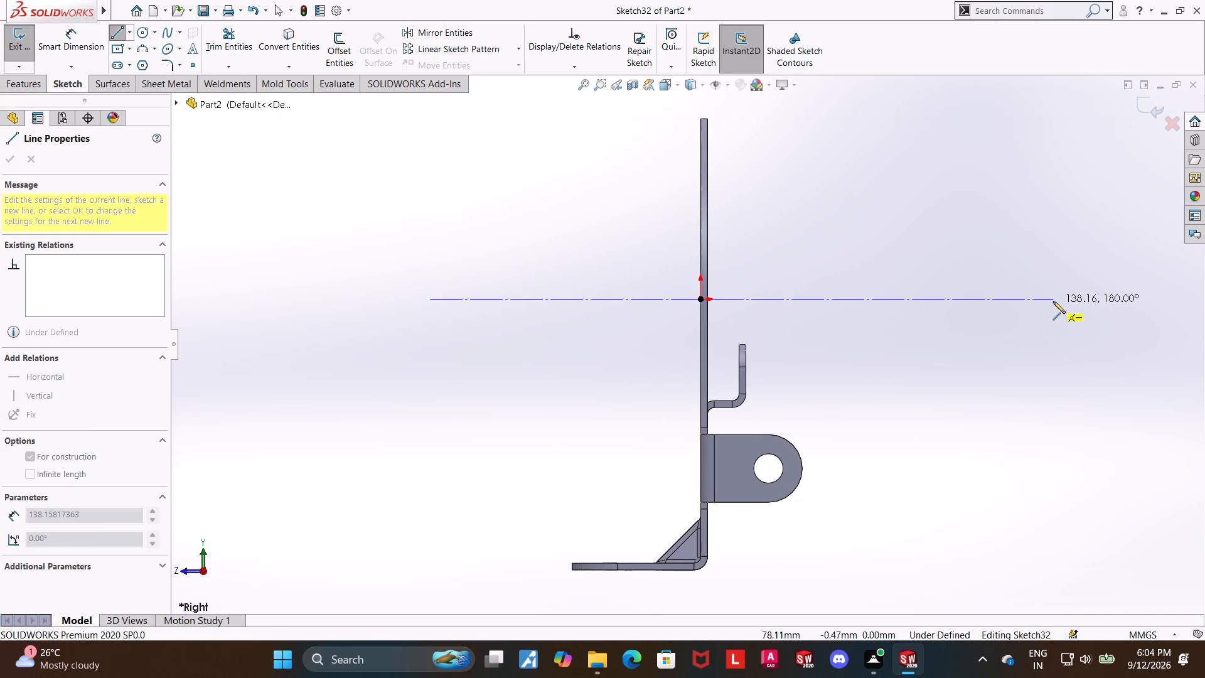
left_click(1053, 301)
key("Escape")
key("Escape")
key("Escape")
middle_click_drag(505, 362, 565, 361)
left_click(1154, 107)
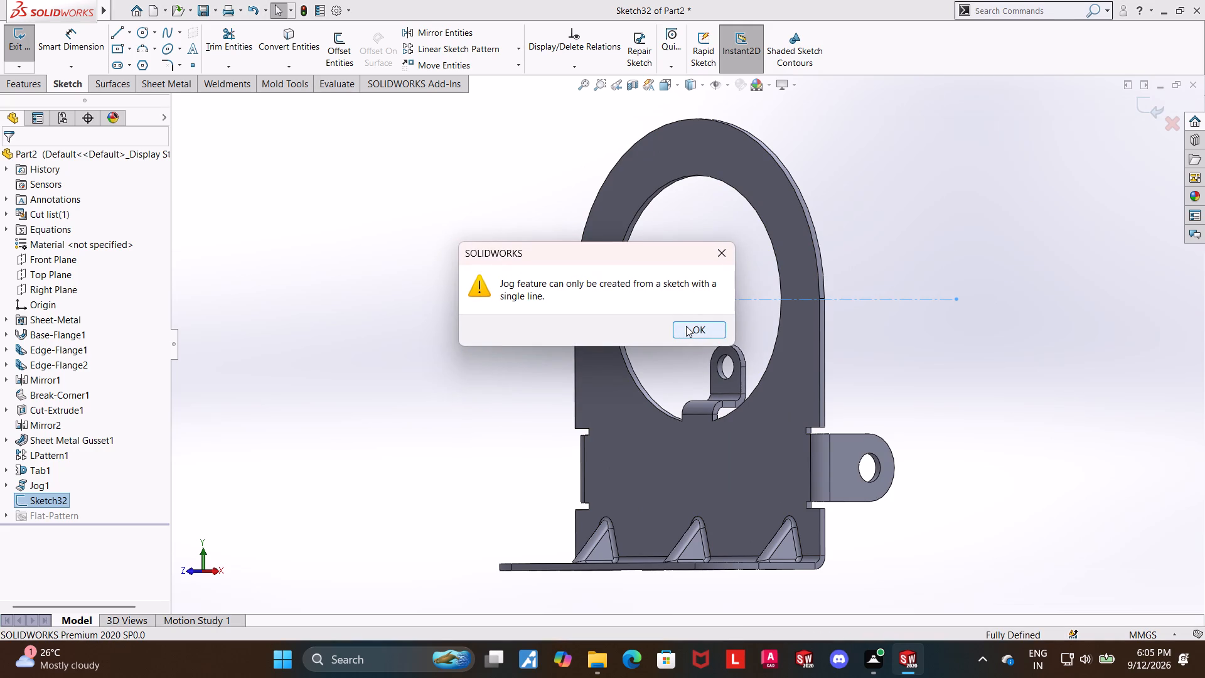
left_click(686, 326)
left_click(686, 326)
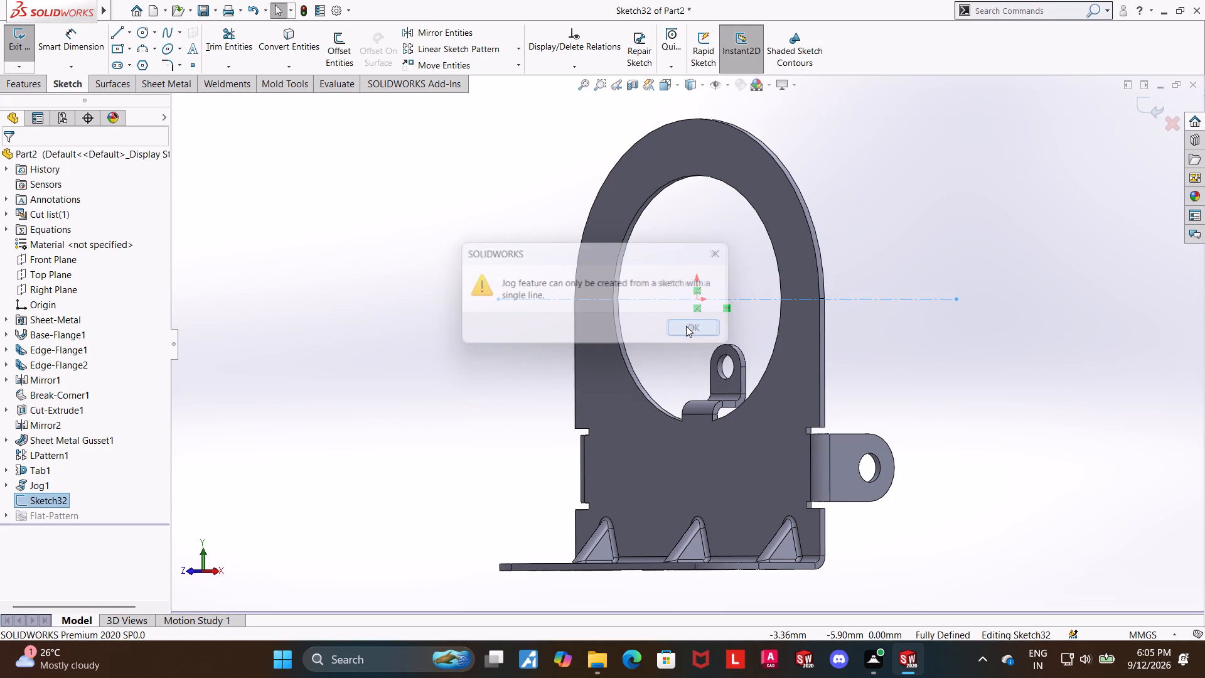
middle_click_drag(458, 360, 473, 362)
scroll(472, 362, "up", 2)
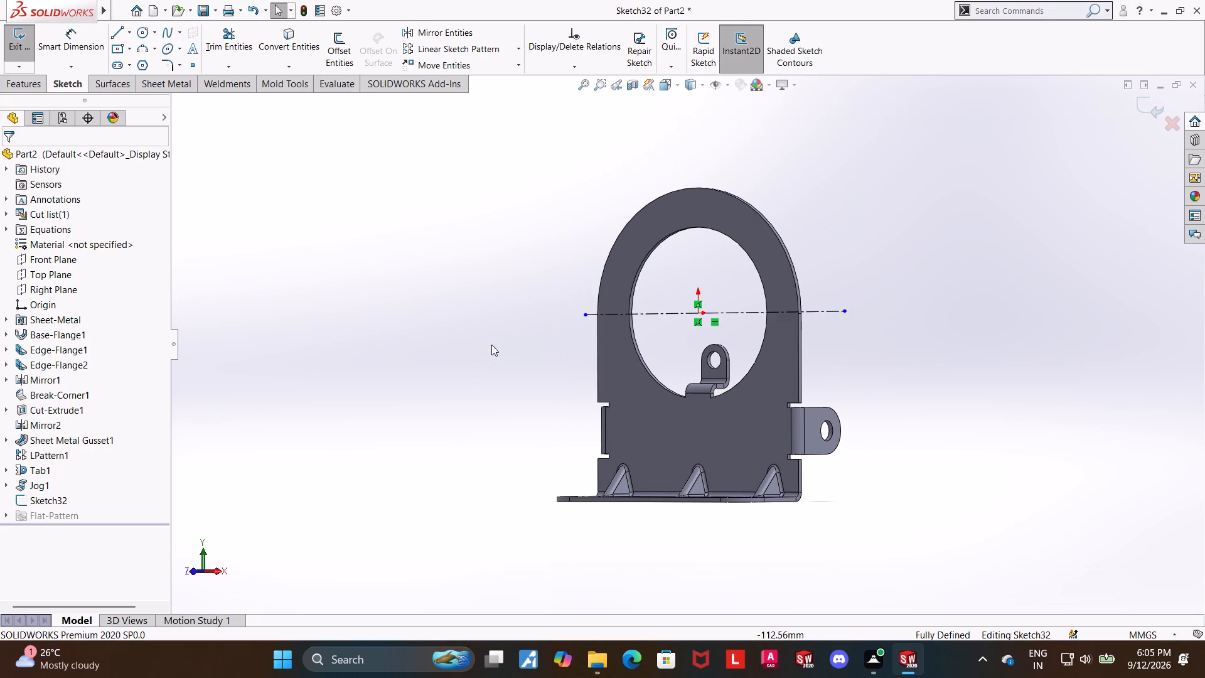
left_click(1147, 112)
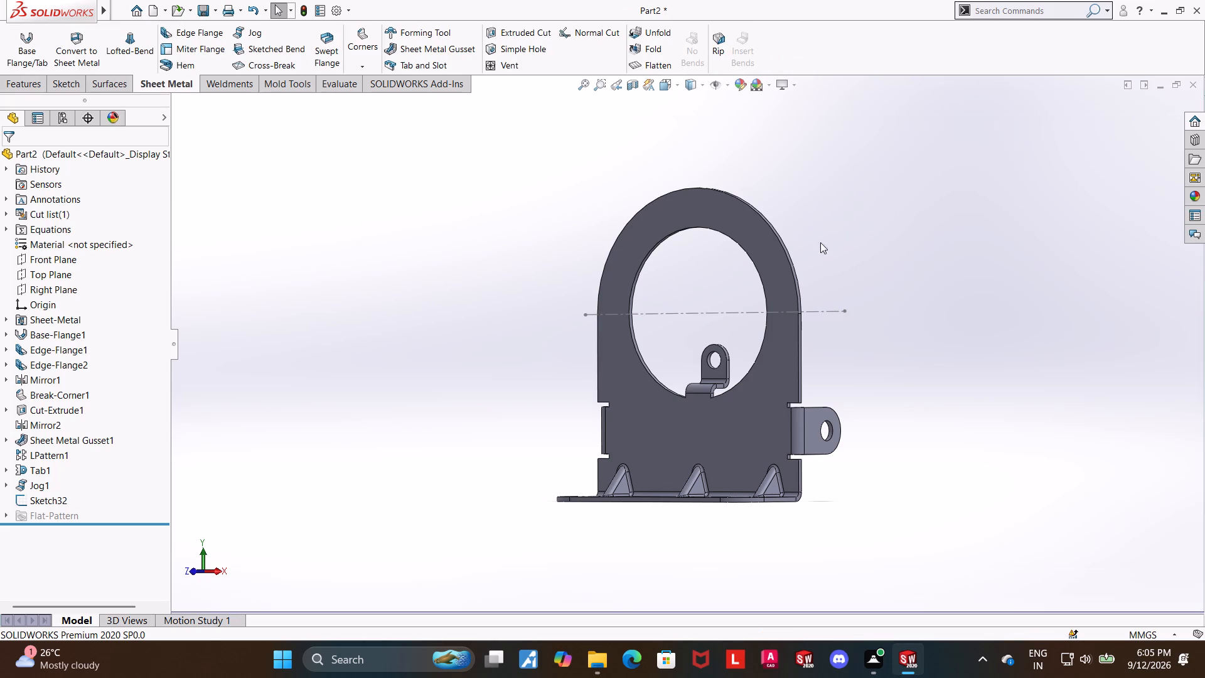
Start a circular pattern that uses the sketched horizontal centerline as its axis.
scroll(805, 221, "down", 2)
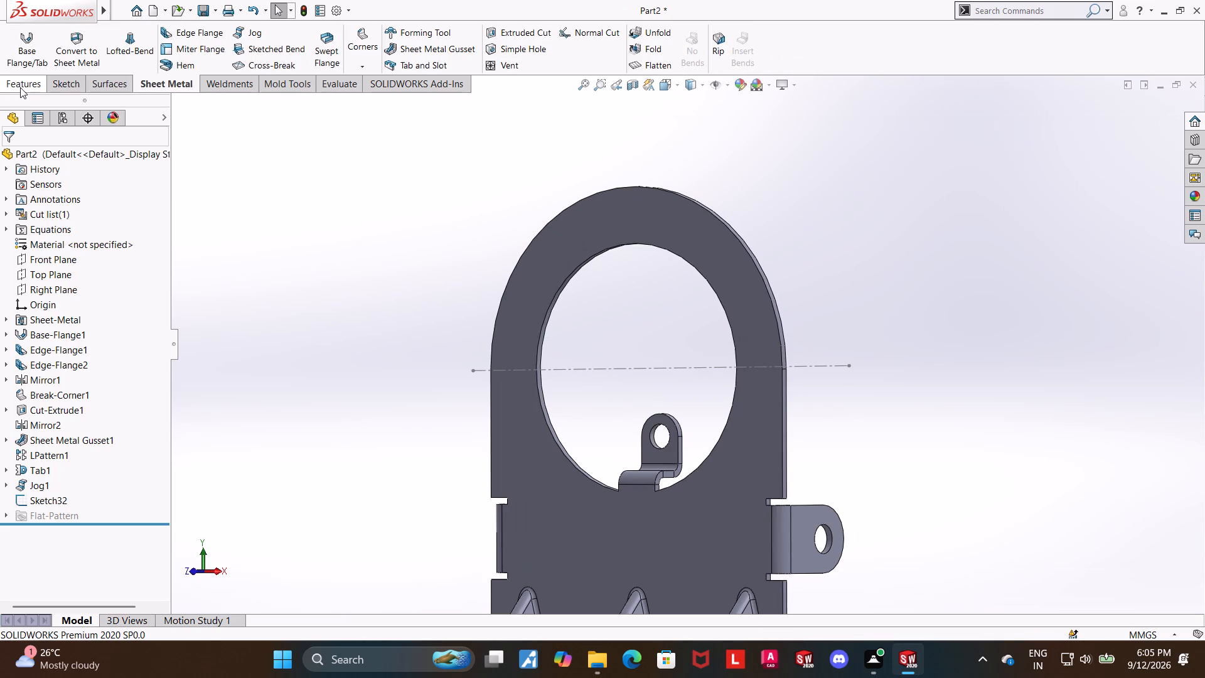
left_click(20, 87)
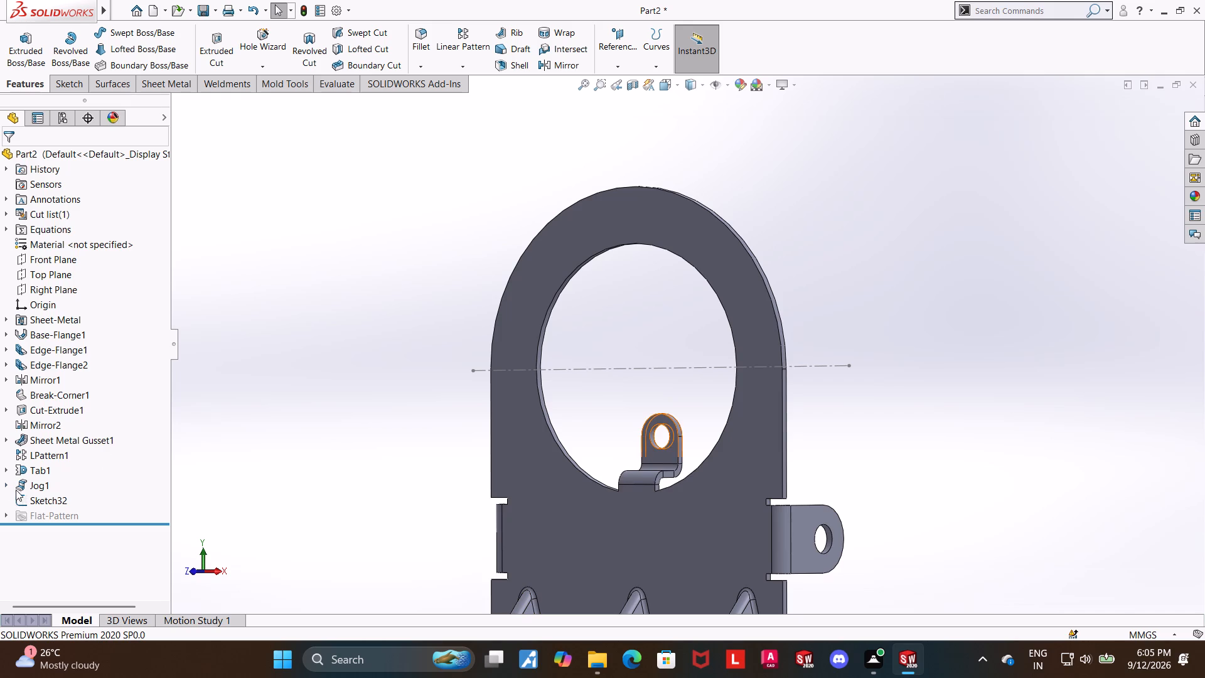
left_click(34, 487)
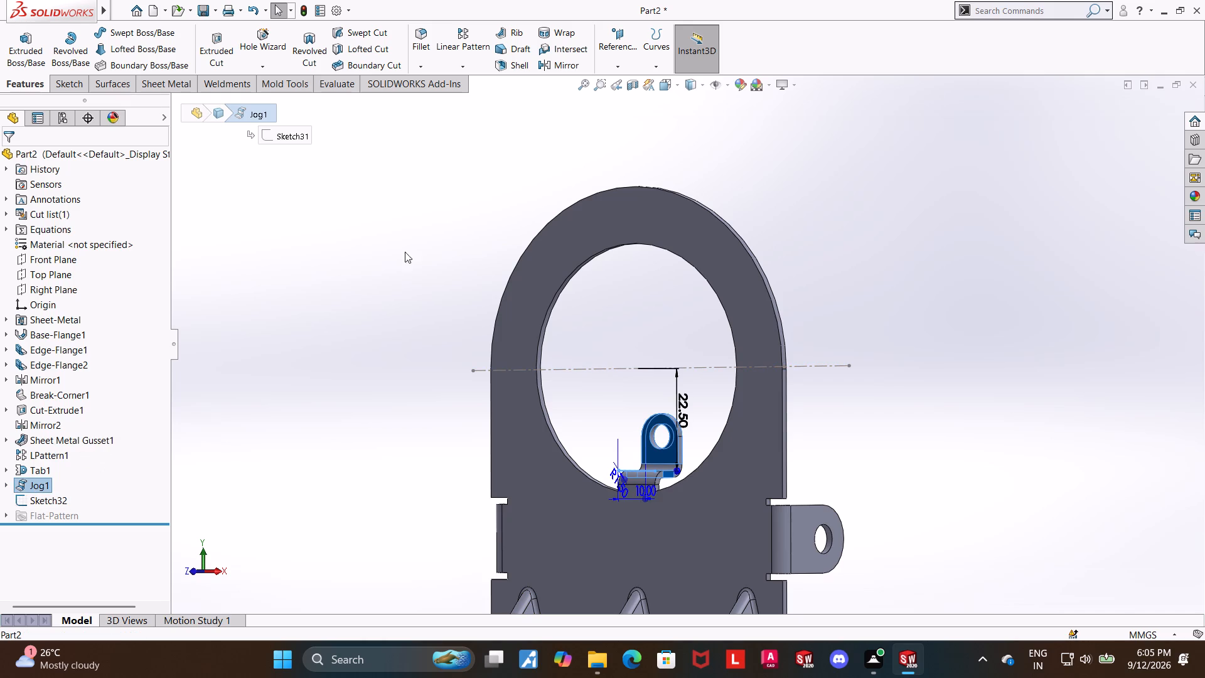
left_click(469, 70)
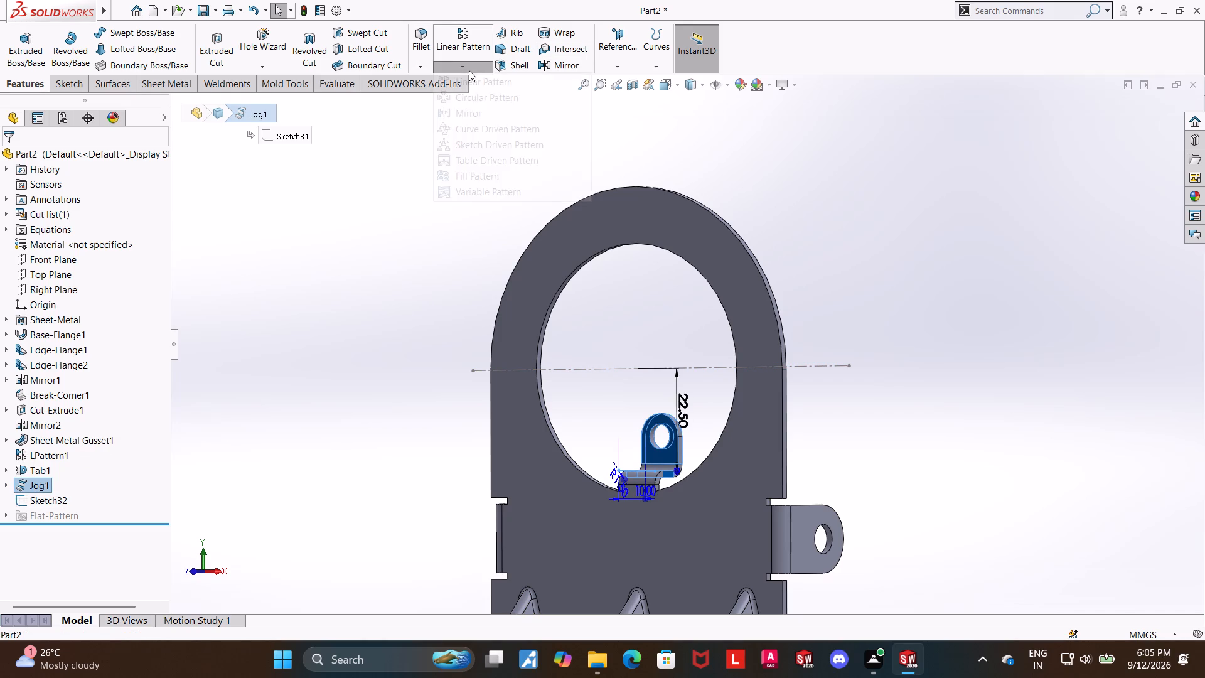
left_click(471, 103)
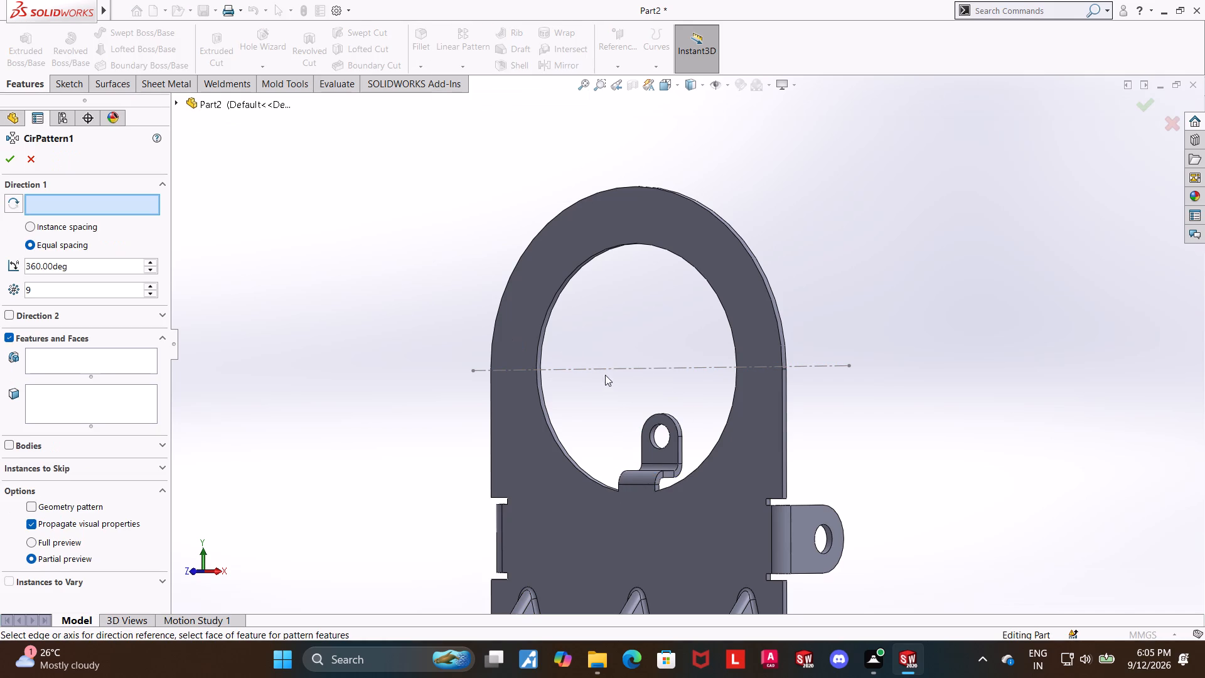
left_click(609, 369)
middle_click_drag(233, 397, 252, 396)
scroll(368, 377, "up", 2)
middle_click_drag(387, 363, 380, 377)
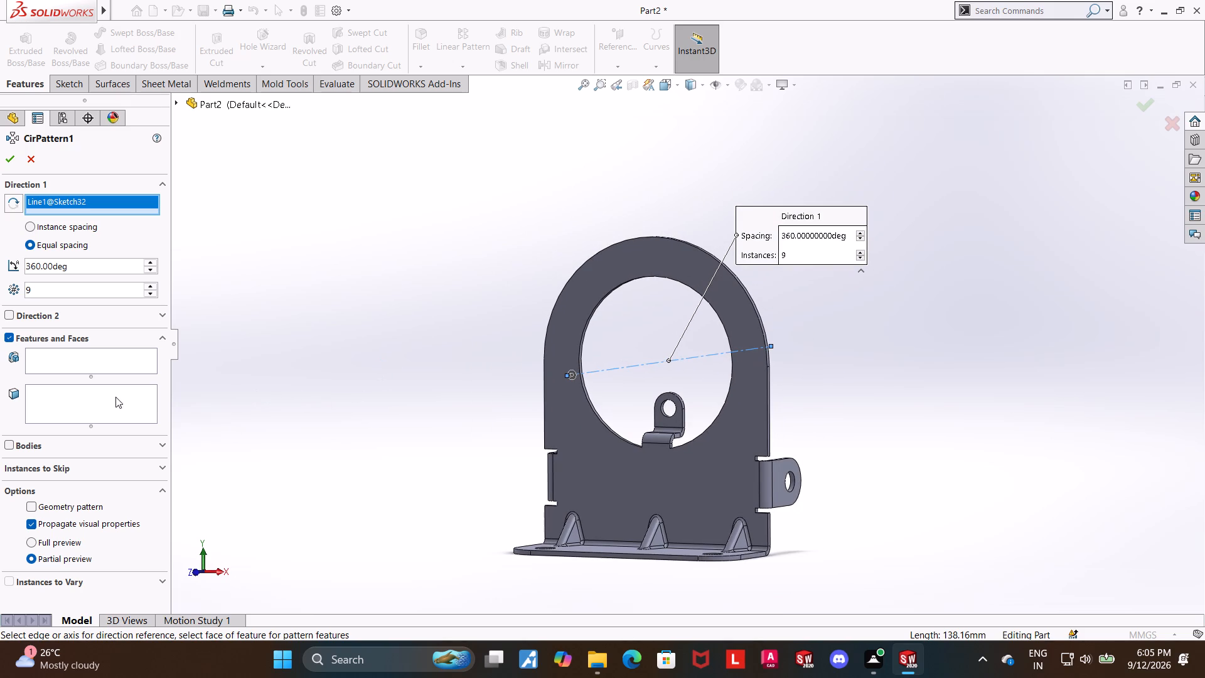
Set the circular pattern's number of instances to 4.
left_click_drag(73, 290, 14, 291)
key("4")
key("BackSpace")
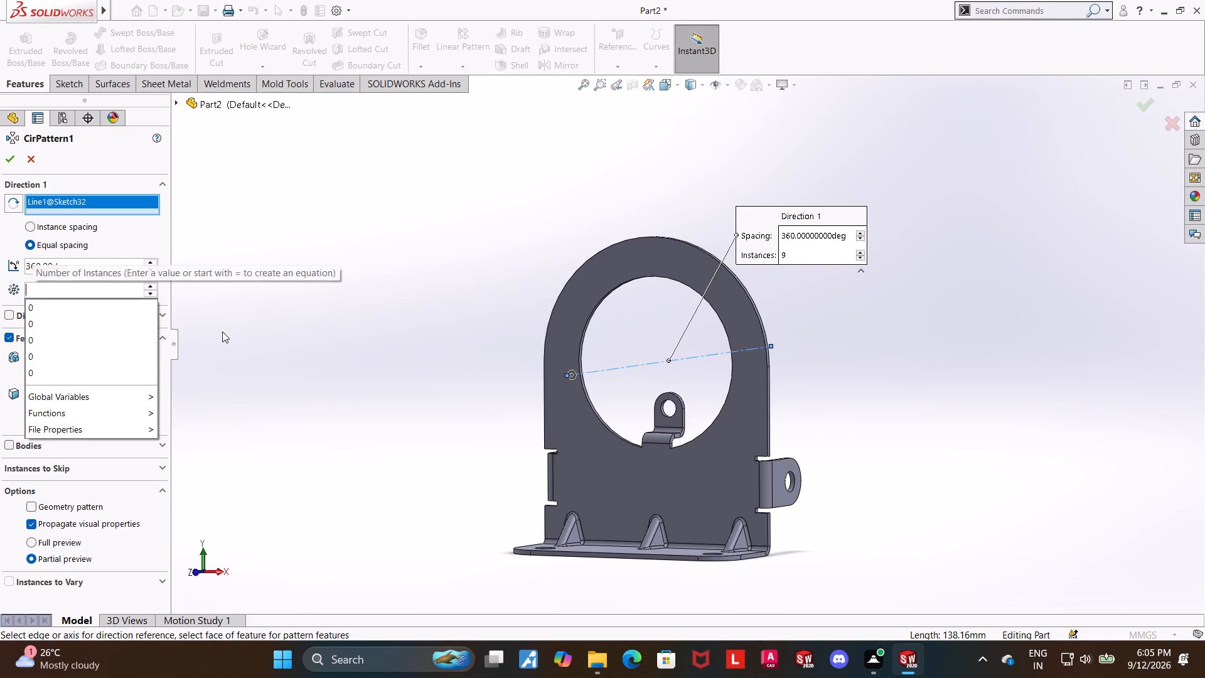
key("3")
key("Return")
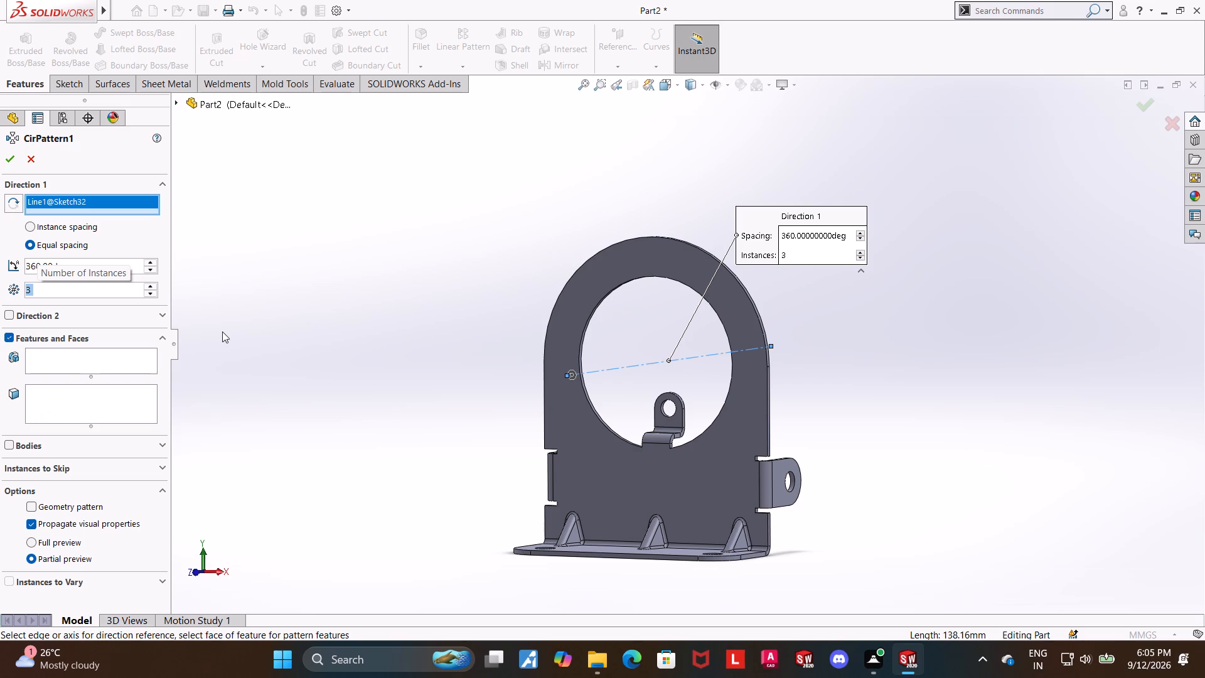
key("BackSpace")
key("4")
key("Return")
left_click(459, 320)
scroll(404, 394, "down", 2)
scroll(198, 390, "up", 3)
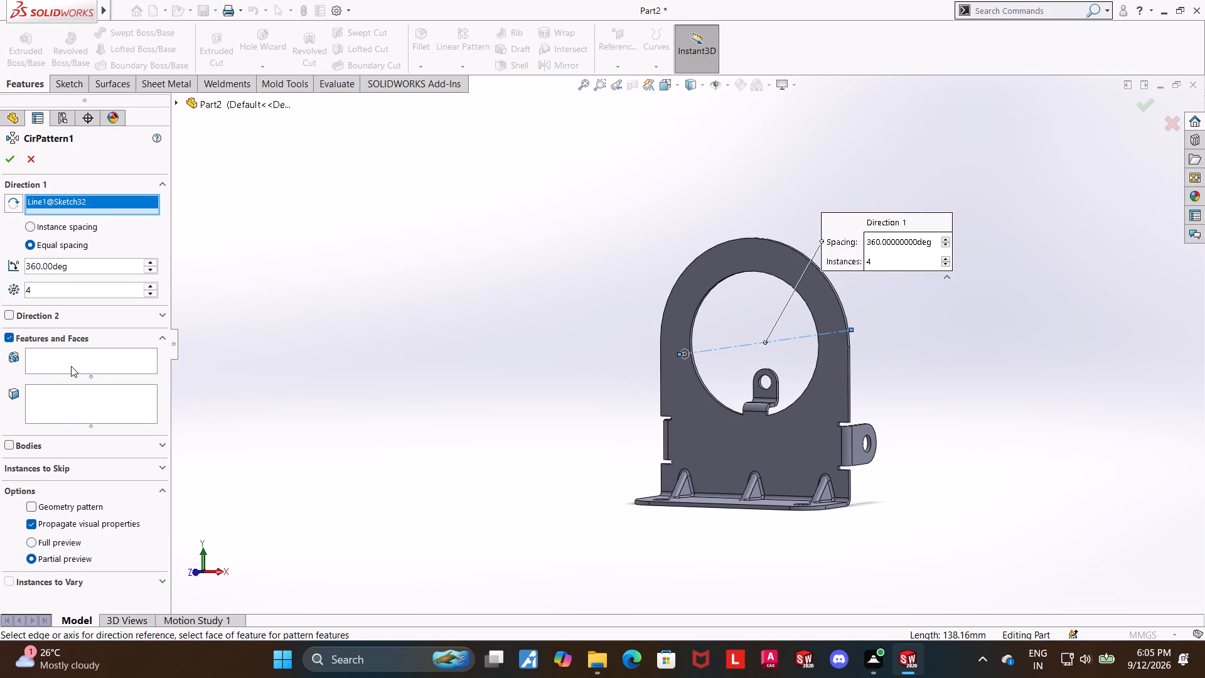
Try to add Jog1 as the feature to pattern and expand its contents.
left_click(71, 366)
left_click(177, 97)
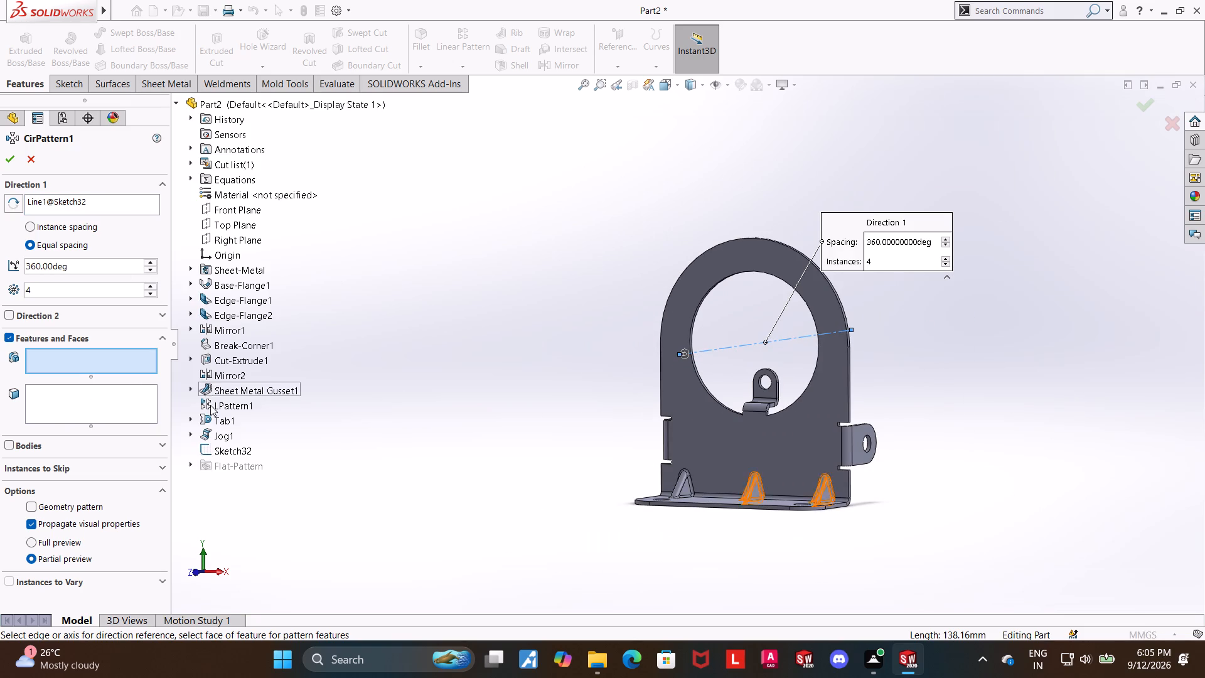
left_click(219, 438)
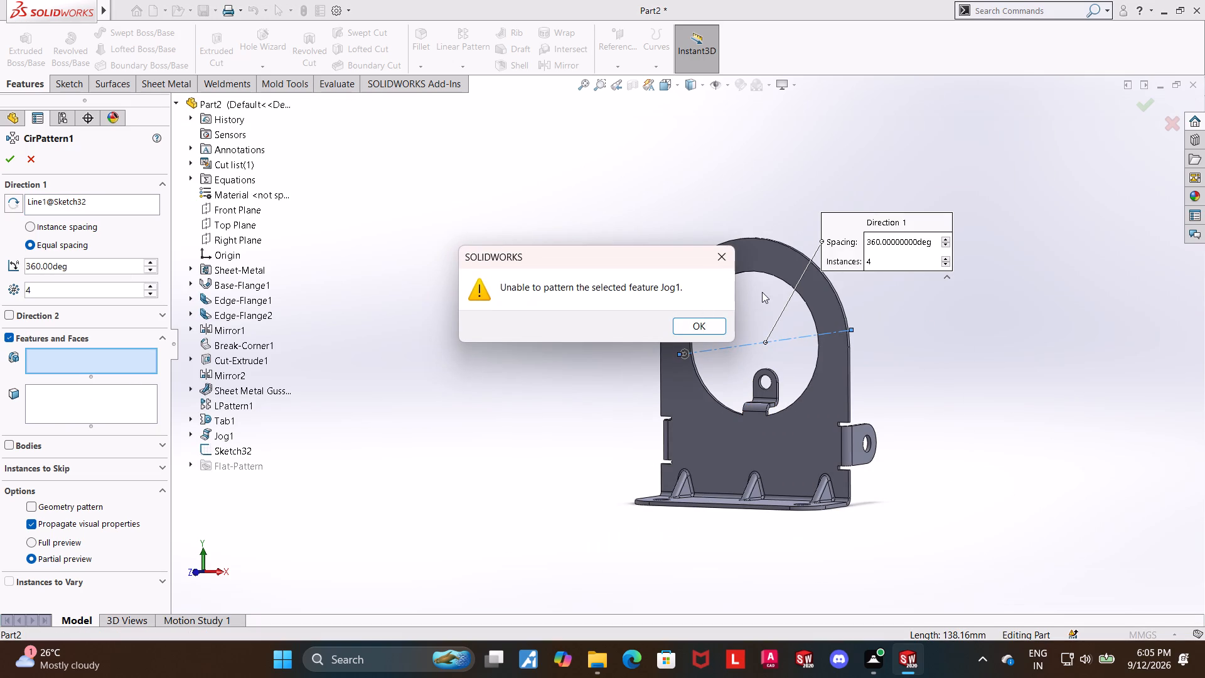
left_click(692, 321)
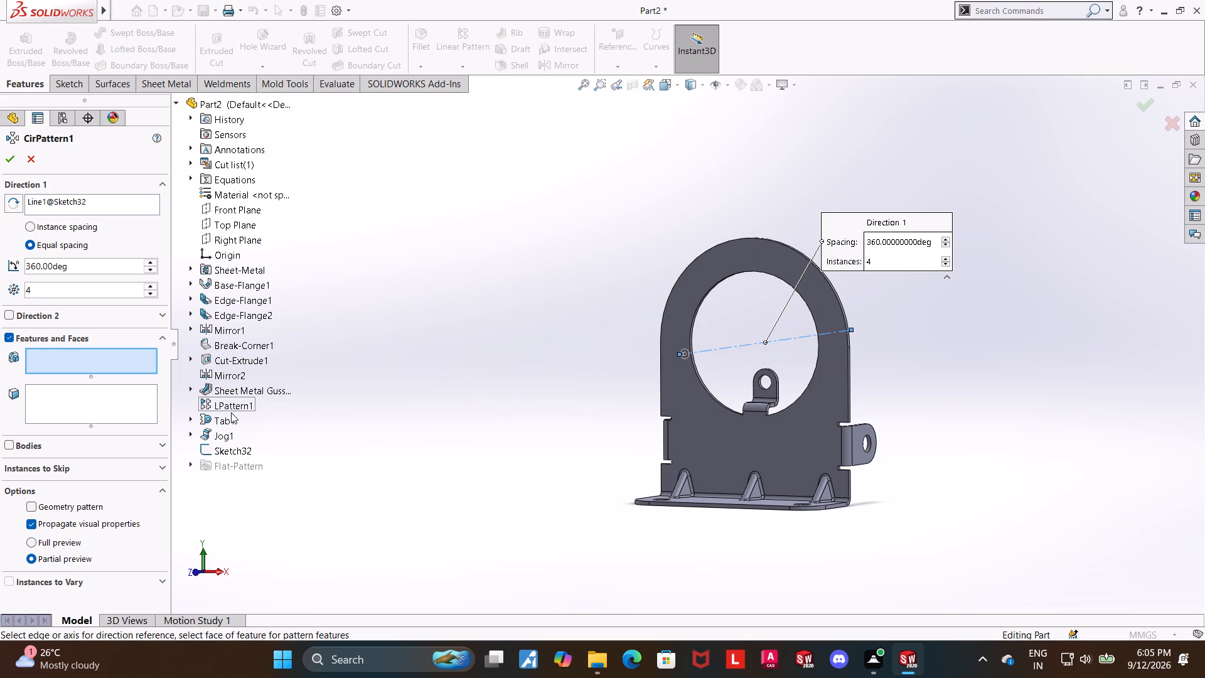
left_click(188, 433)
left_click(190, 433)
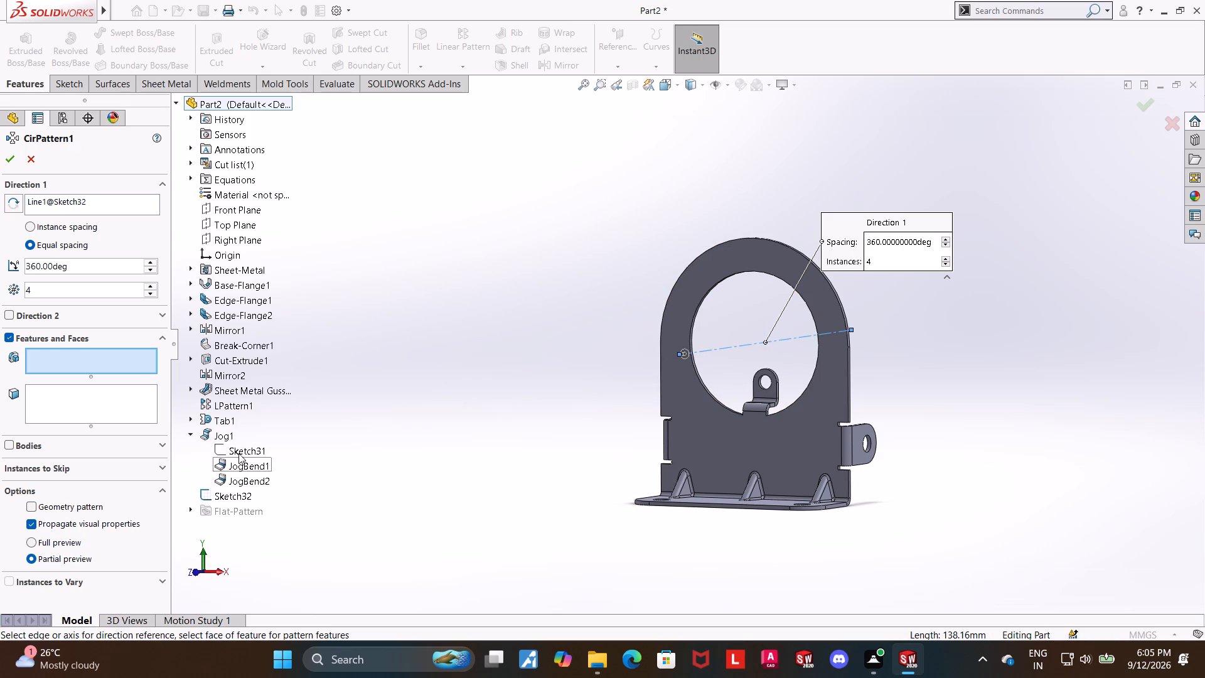
Choose Tab1 as the feature to pattern and create the circular pattern around the large opening.
left_click(220, 421)
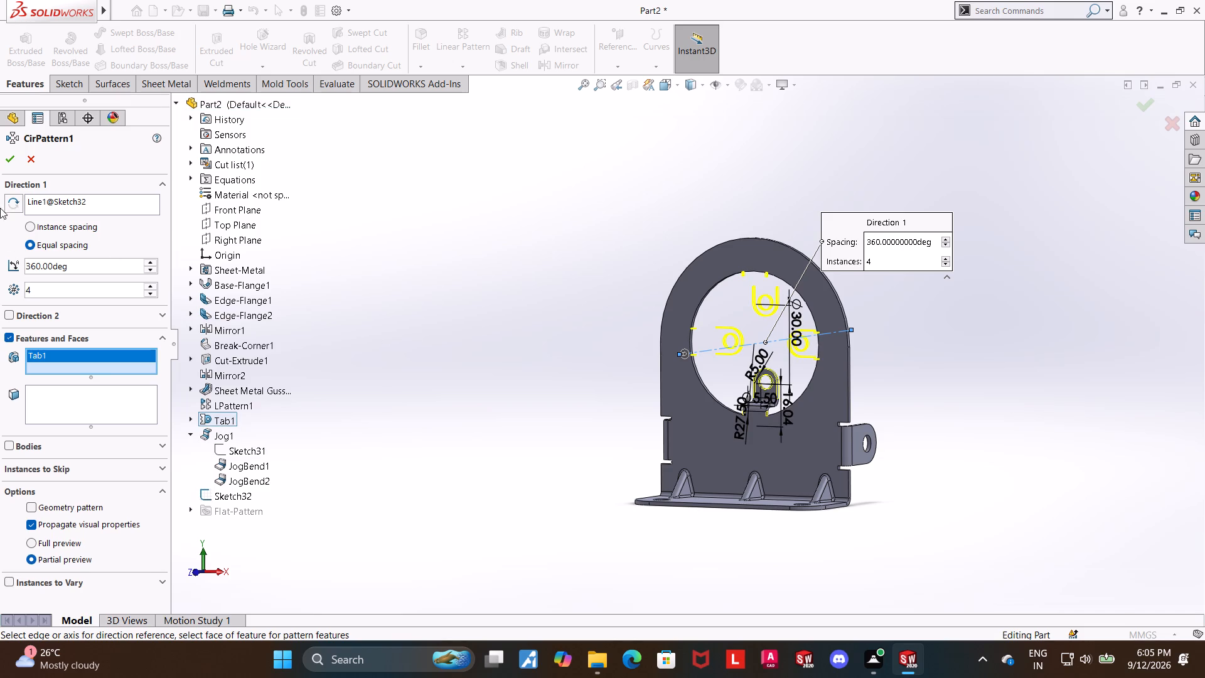
left_click(9, 154)
left_click(353, 275)
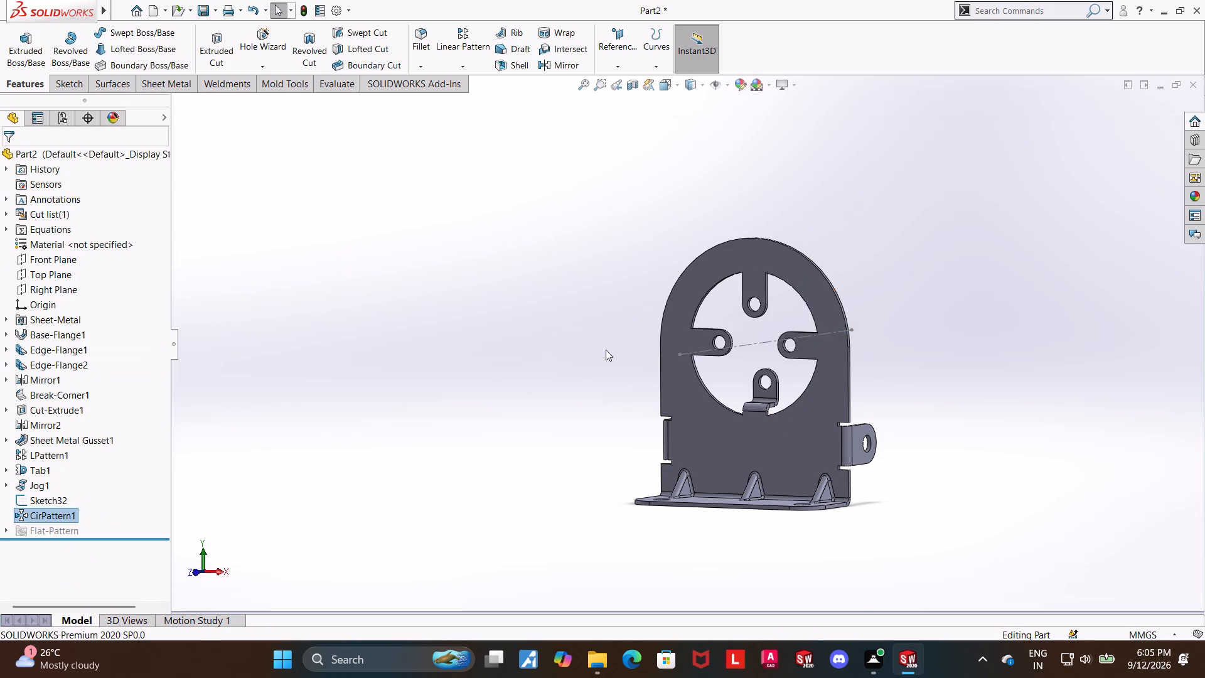
Open a new sketch on the upright plate's front face and view it face-on.
scroll(832, 329, "down", 4)
middle_click_drag(923, 351, 947, 330)
scroll(933, 355, "up", 4)
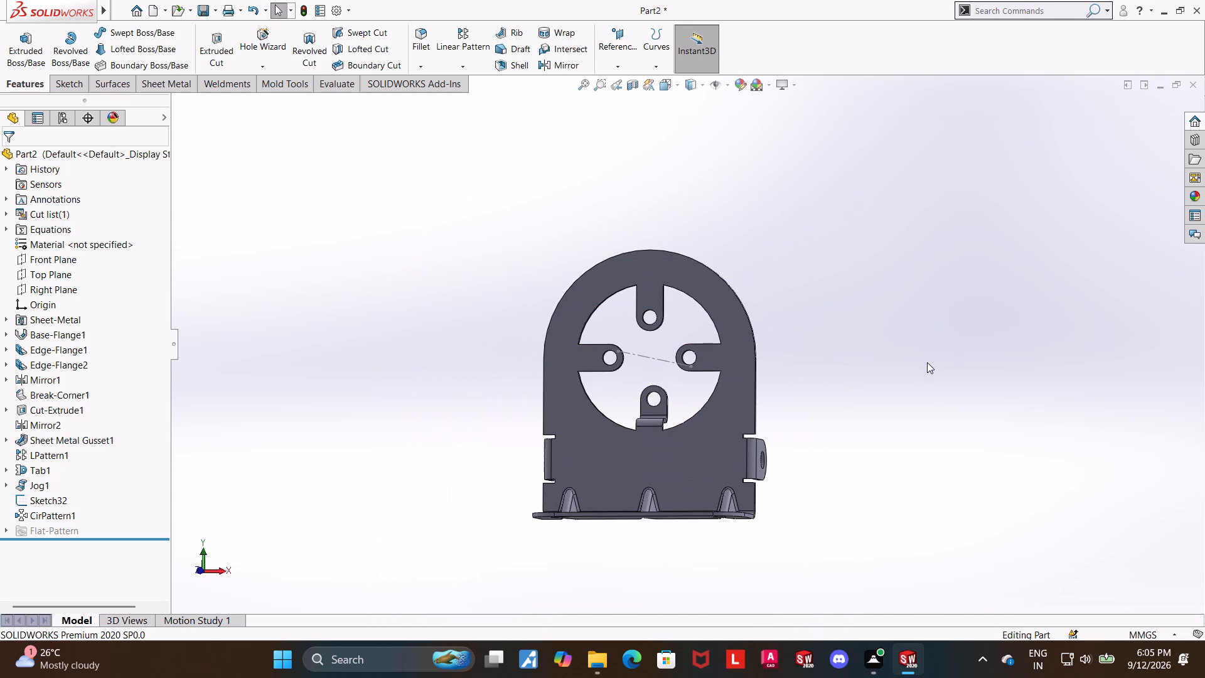
left_click(744, 375)
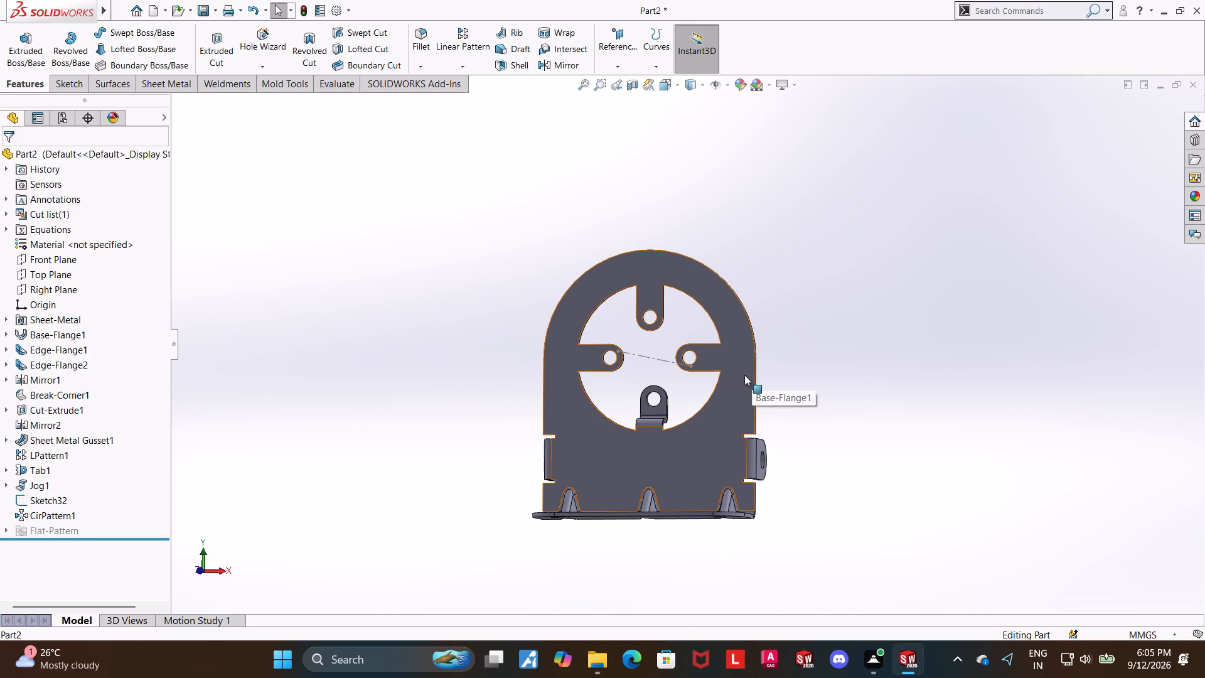
left_click(806, 343)
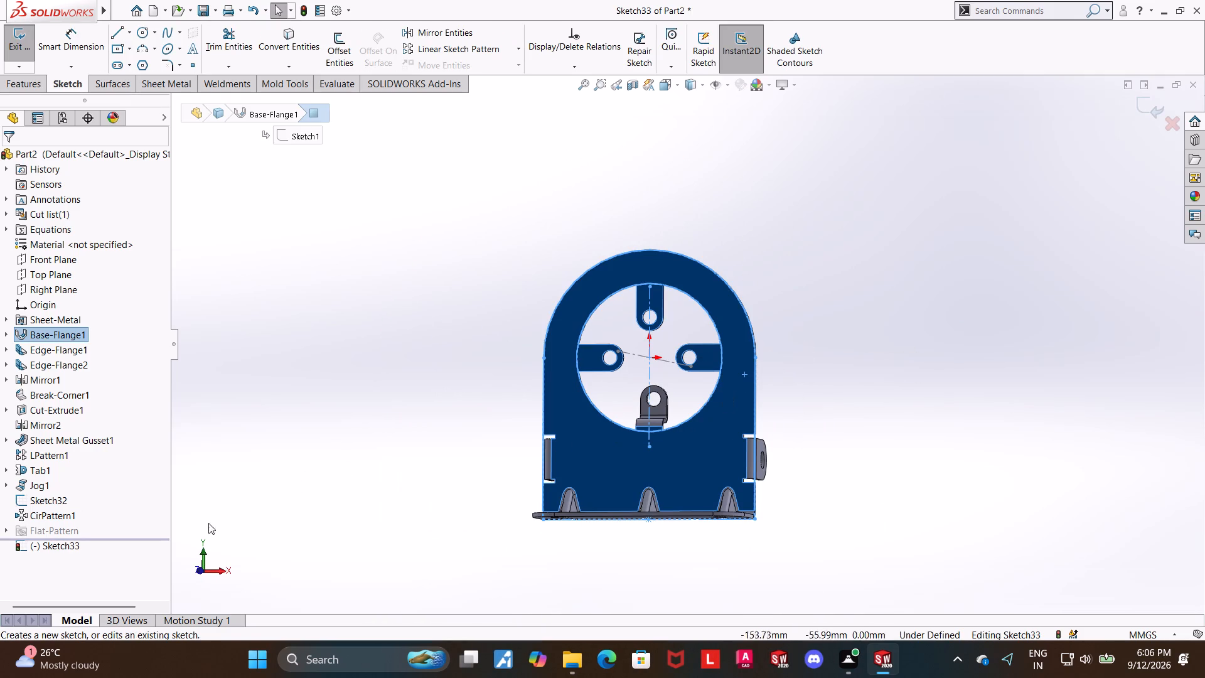
left_click(67, 550)
left_click(99, 527)
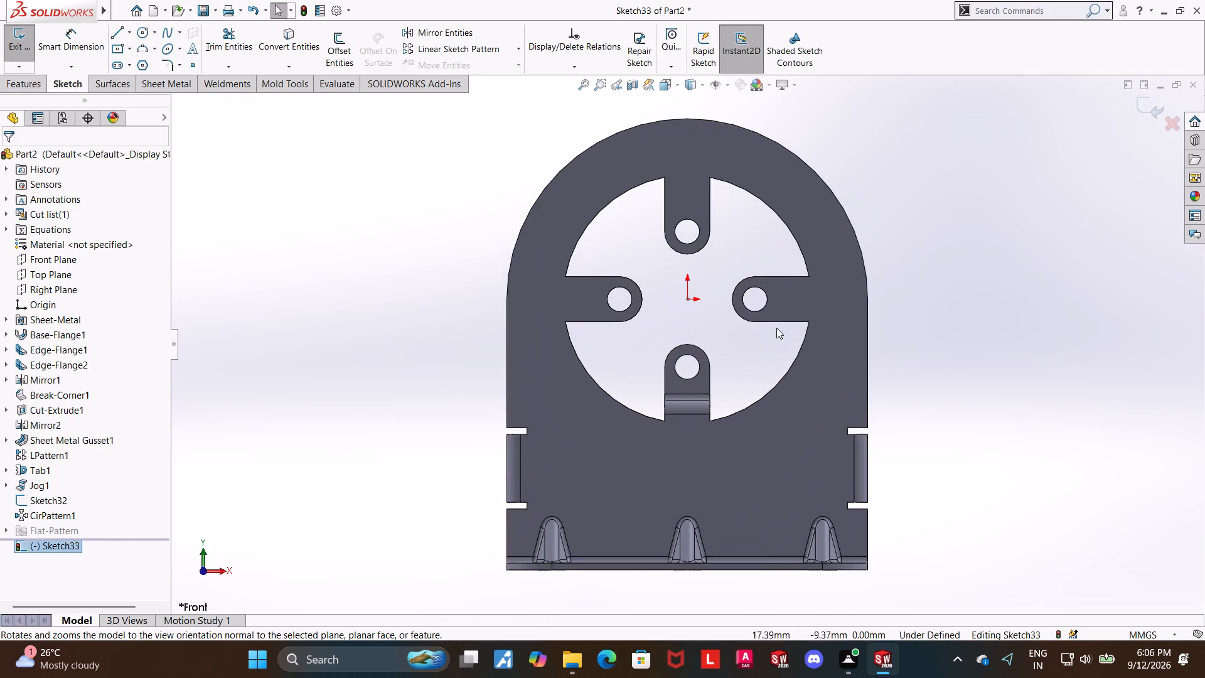
scroll(889, 288, "up", 3)
scroll(810, 261, "down", 3)
scroll(572, 330, "down", 1)
scroll(485, 396, "down", 1)
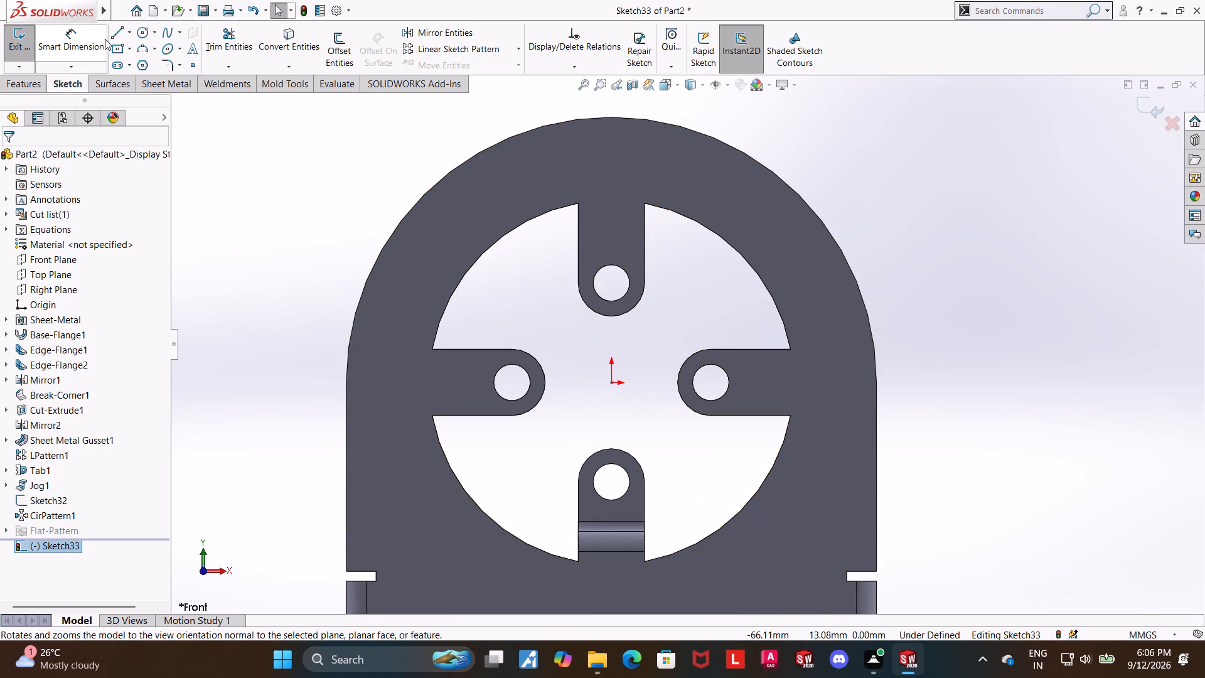
Sketch a vertical line about 10 mm long across the left tab, from its upper to its lower edge.
left_click(124, 30)
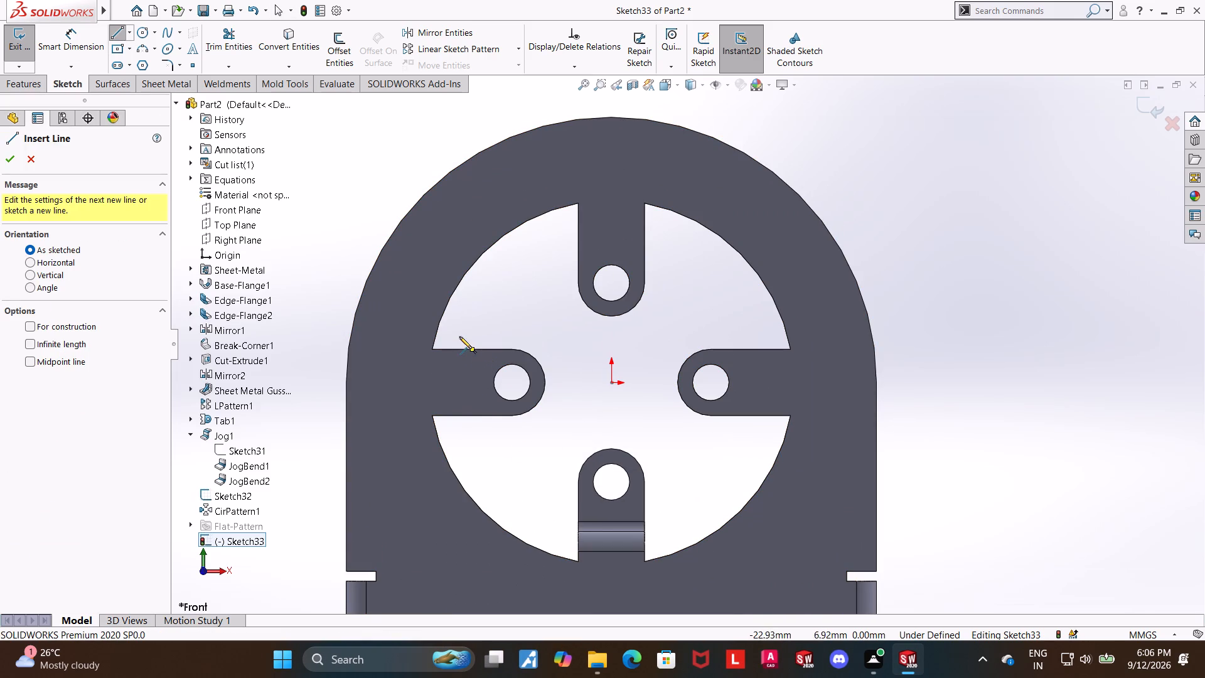
left_click(461, 350)
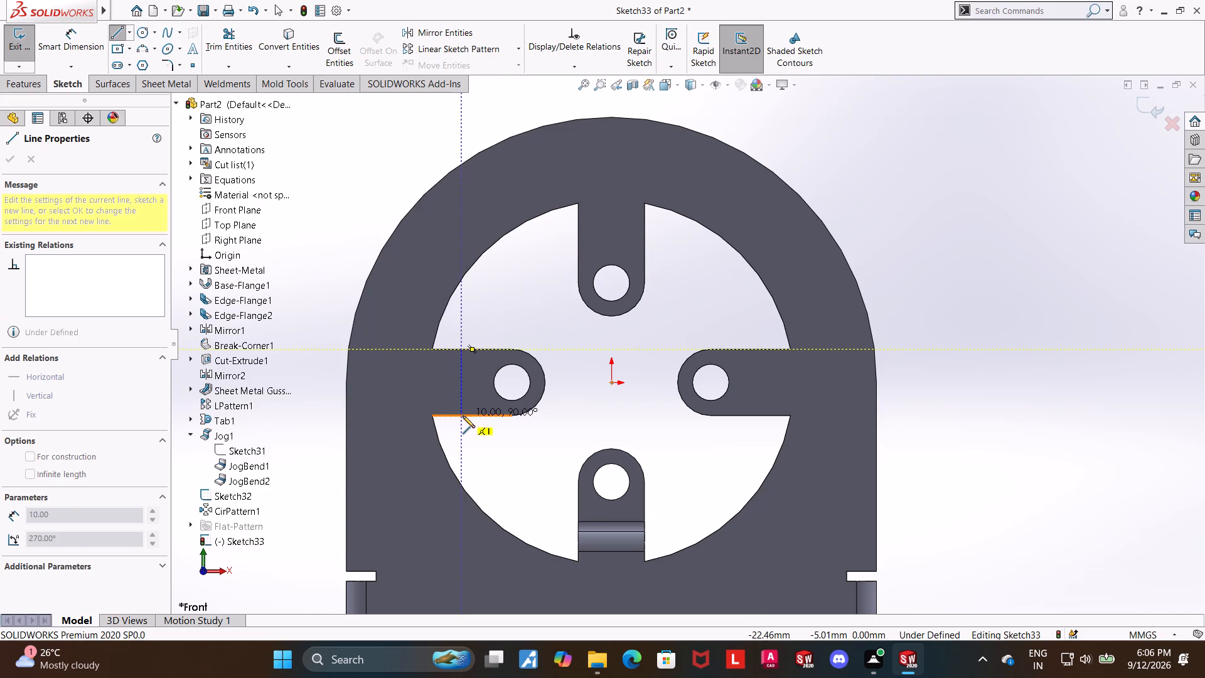
left_click(463, 416)
key("Escape")
key("Escape")
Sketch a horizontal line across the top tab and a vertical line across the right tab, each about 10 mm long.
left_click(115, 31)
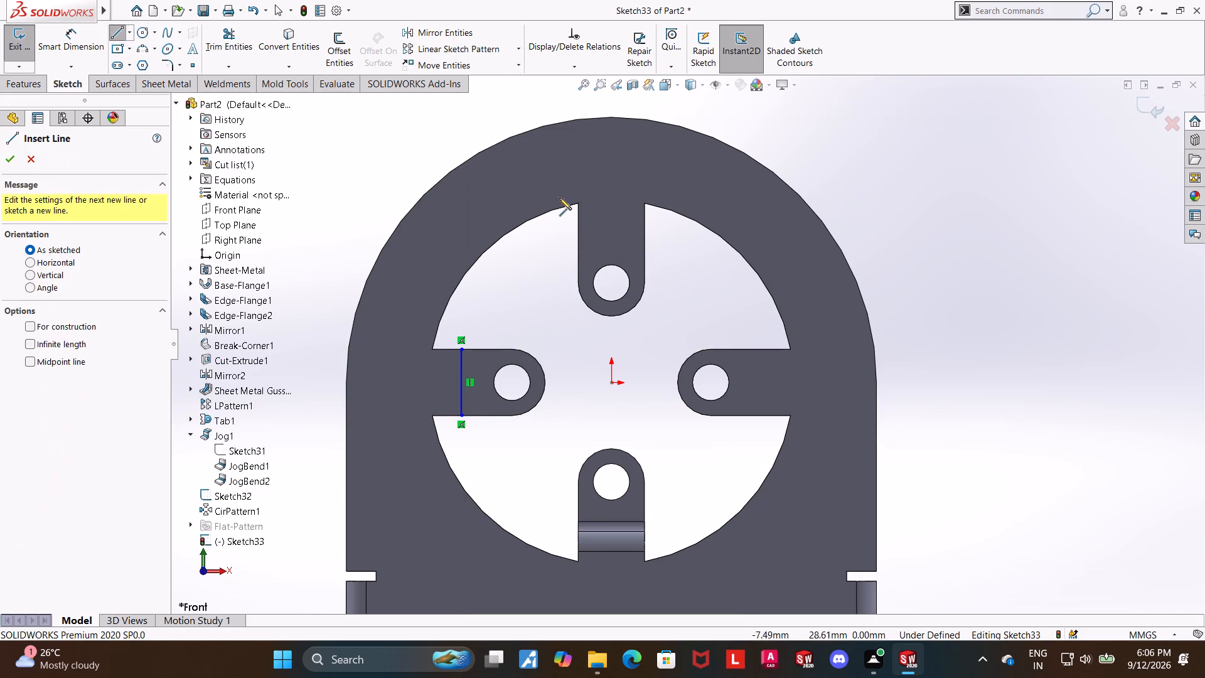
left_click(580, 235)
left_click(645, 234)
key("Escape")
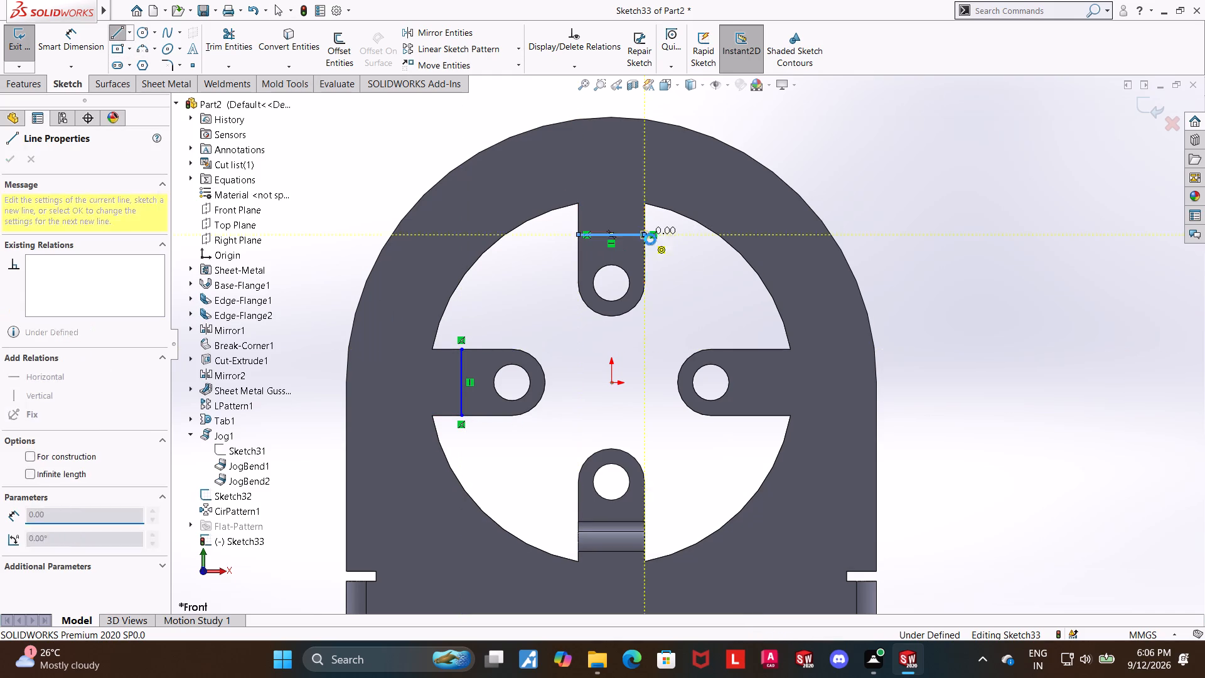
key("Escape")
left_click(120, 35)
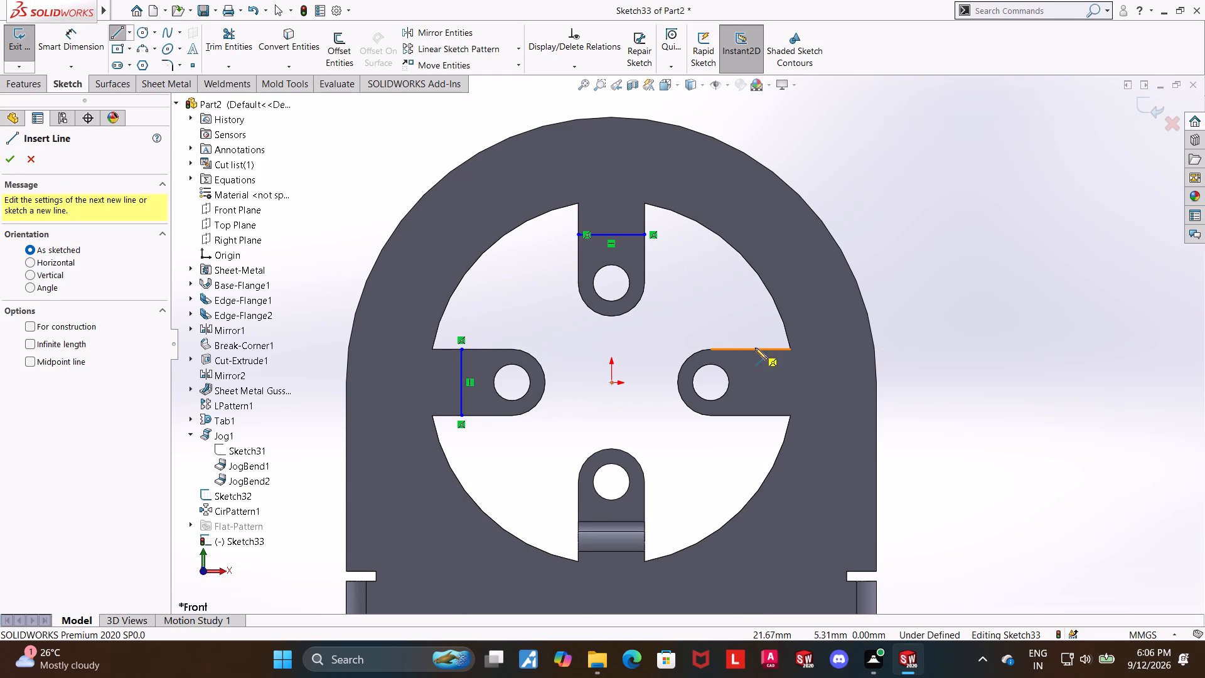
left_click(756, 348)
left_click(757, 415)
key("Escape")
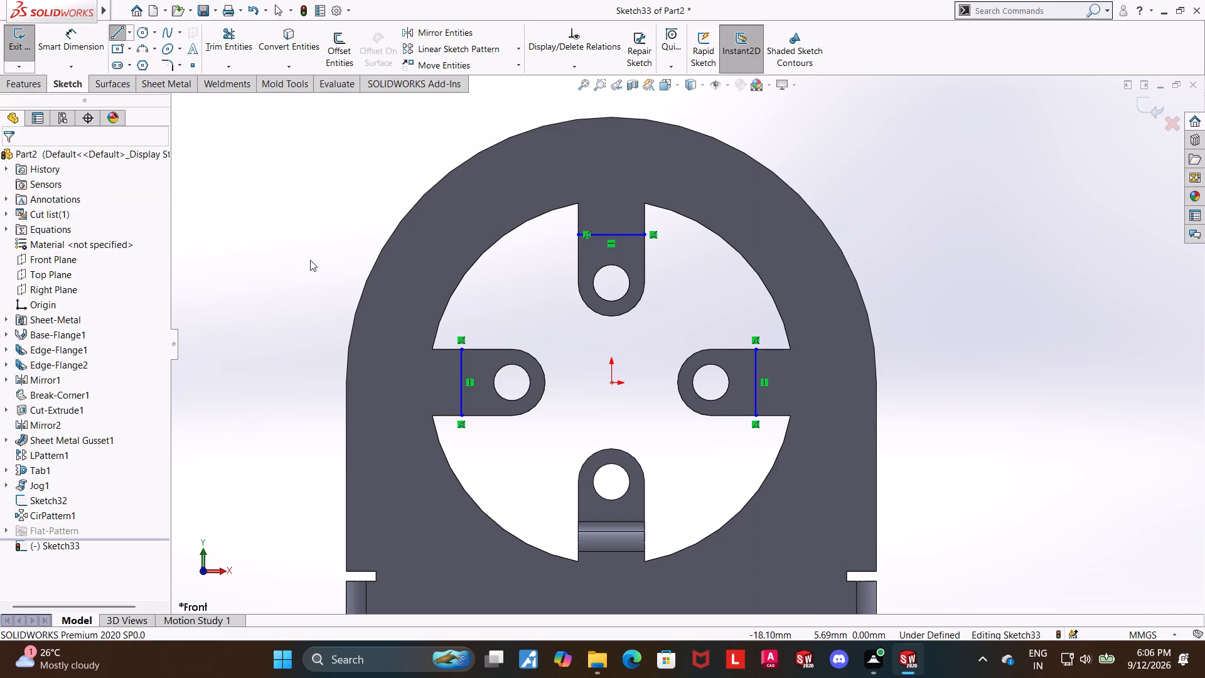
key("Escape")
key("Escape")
Dimension the left tab's line 22.5 mm from the origin.
left_click(57, 47)
left_click(460, 394)
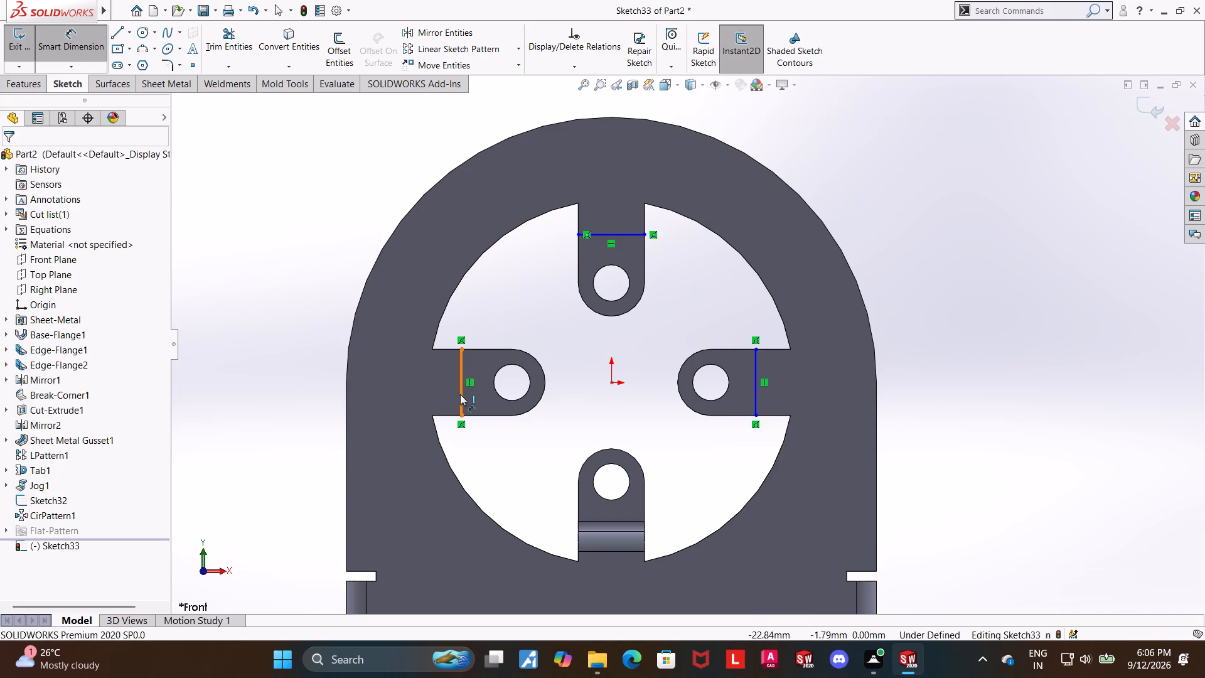
left_click(609, 383)
left_click(574, 424)
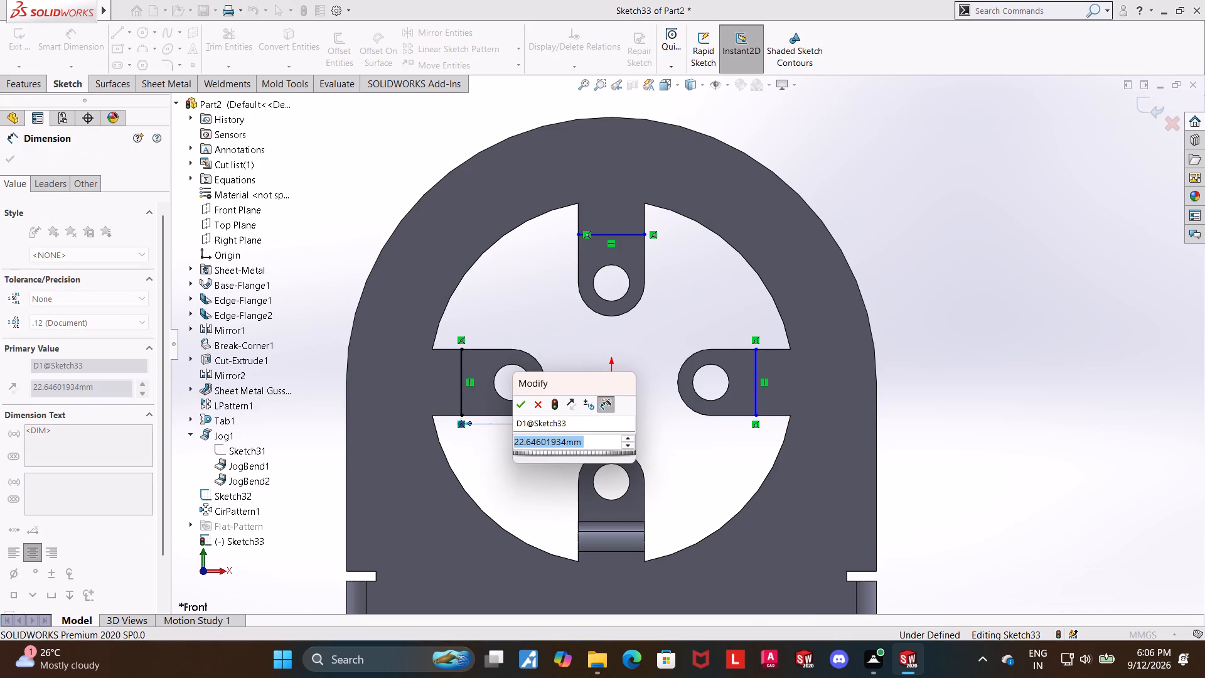
type("45/2")
key("Return")
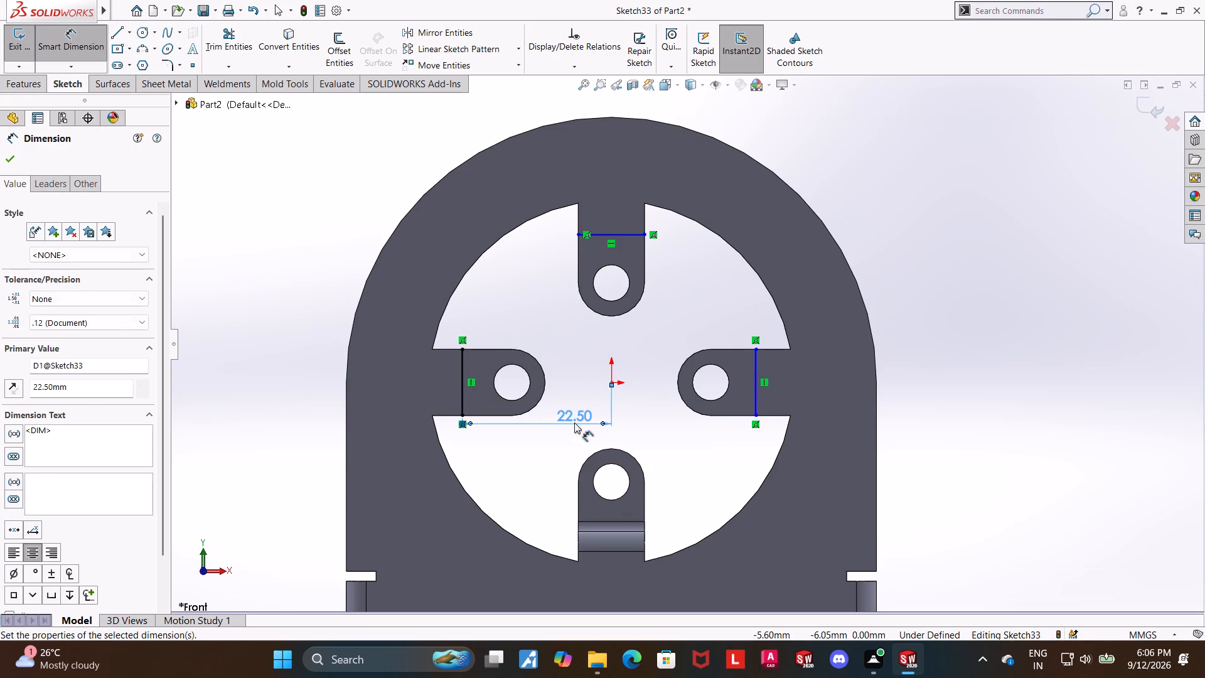
key("Escape")
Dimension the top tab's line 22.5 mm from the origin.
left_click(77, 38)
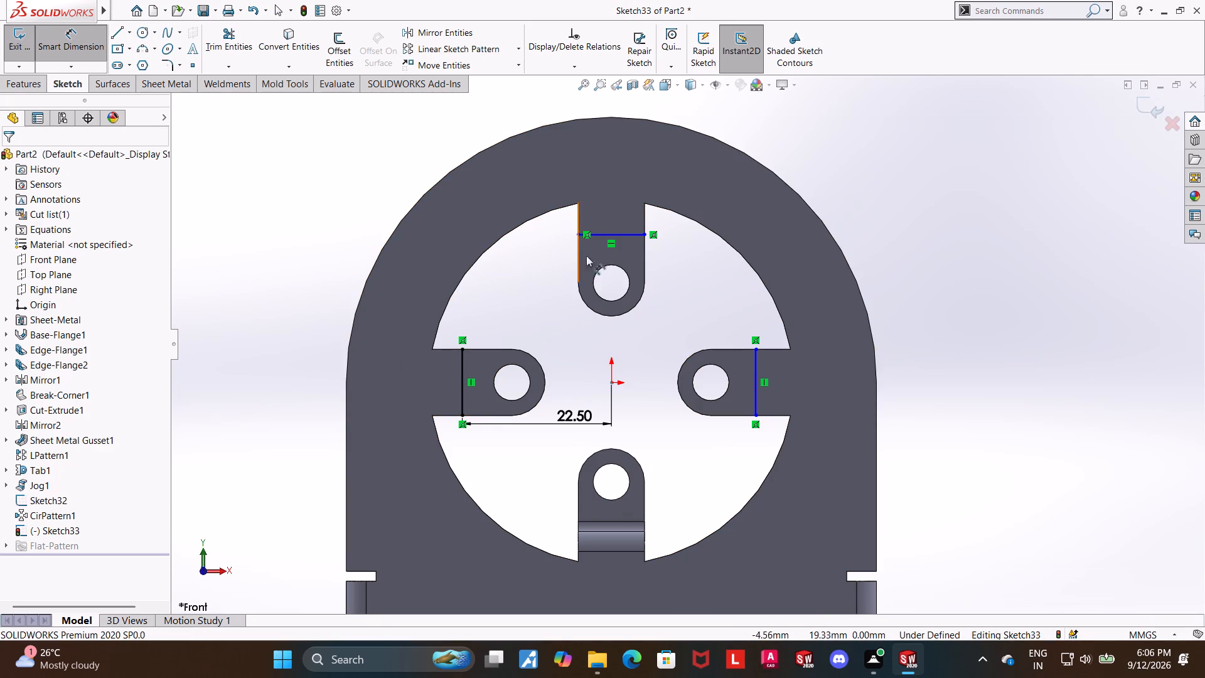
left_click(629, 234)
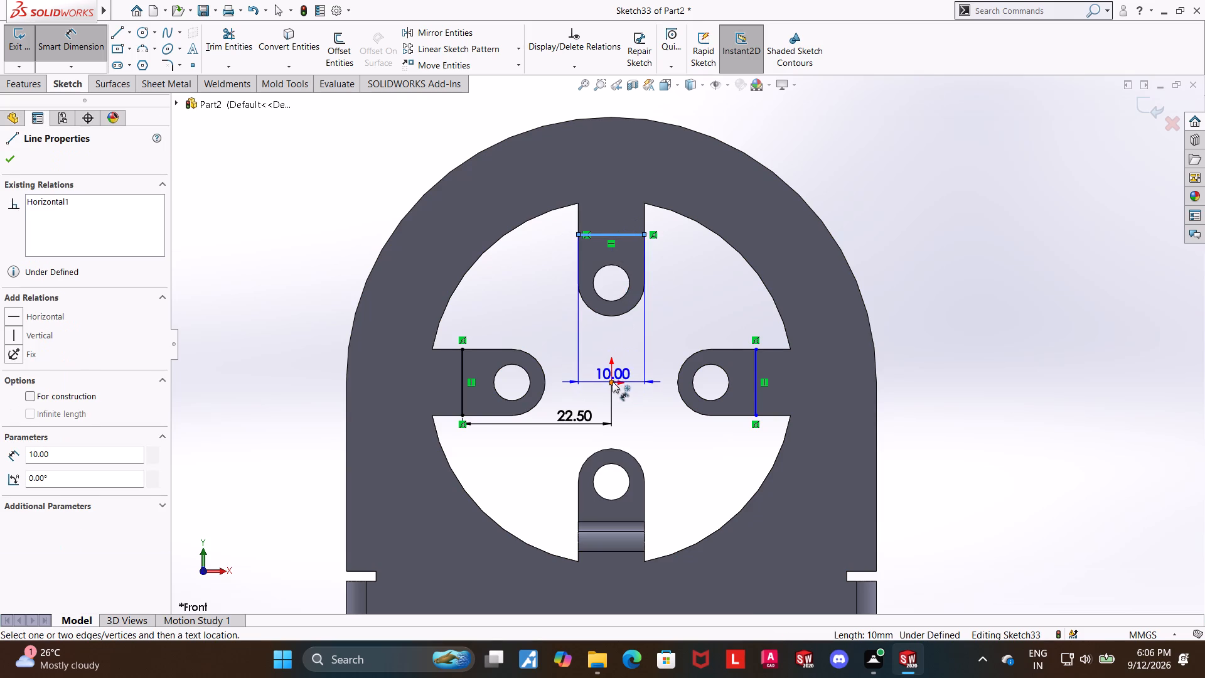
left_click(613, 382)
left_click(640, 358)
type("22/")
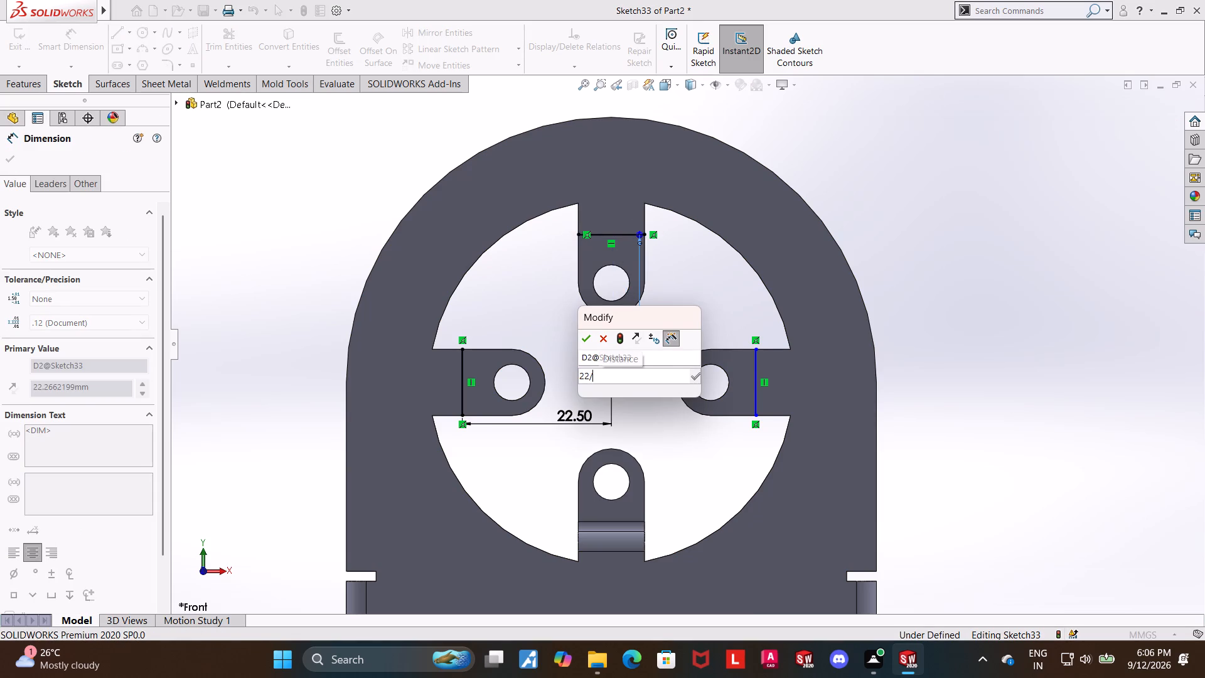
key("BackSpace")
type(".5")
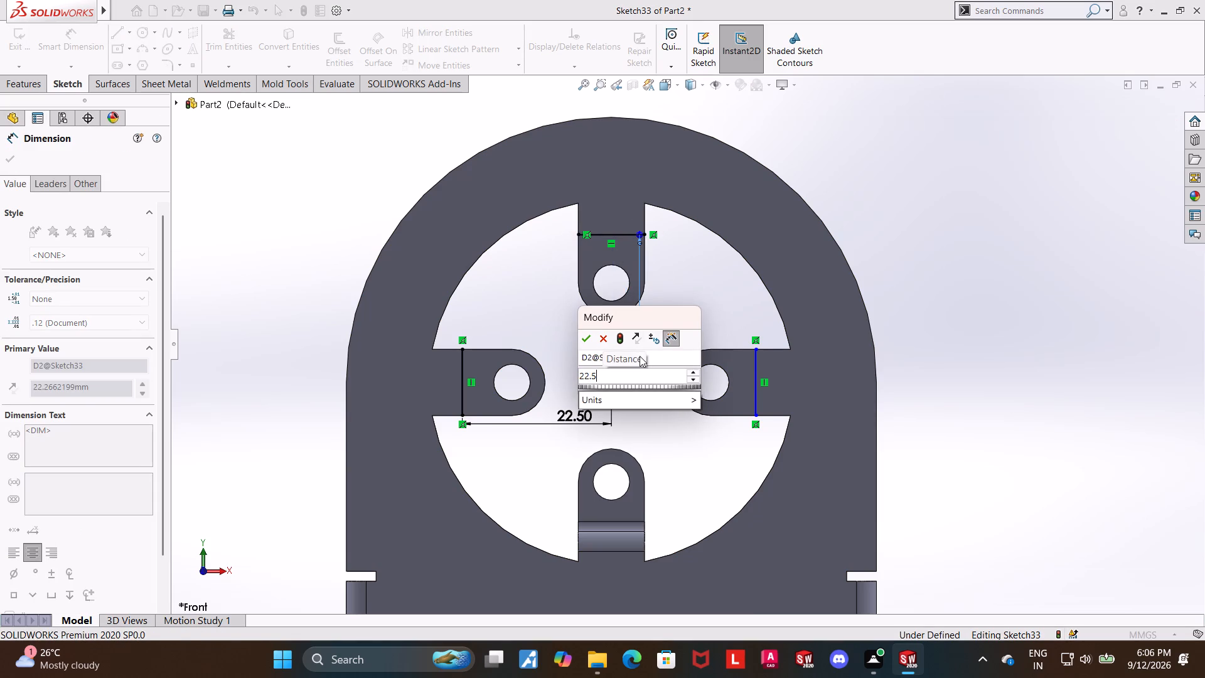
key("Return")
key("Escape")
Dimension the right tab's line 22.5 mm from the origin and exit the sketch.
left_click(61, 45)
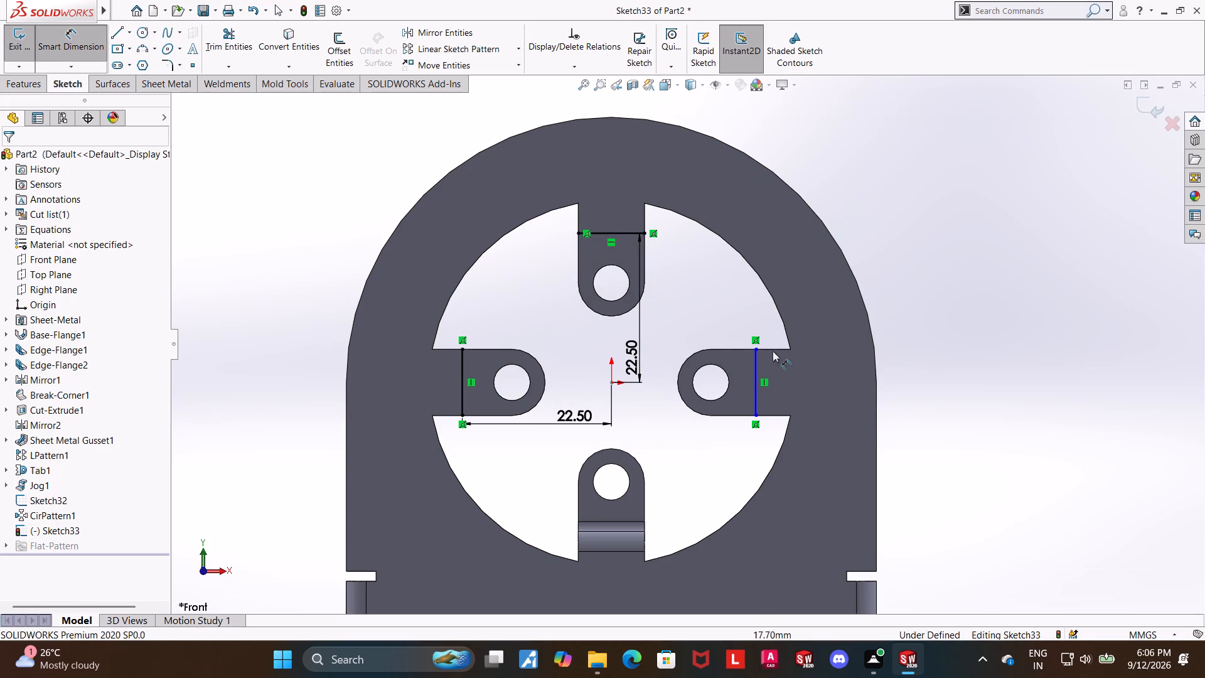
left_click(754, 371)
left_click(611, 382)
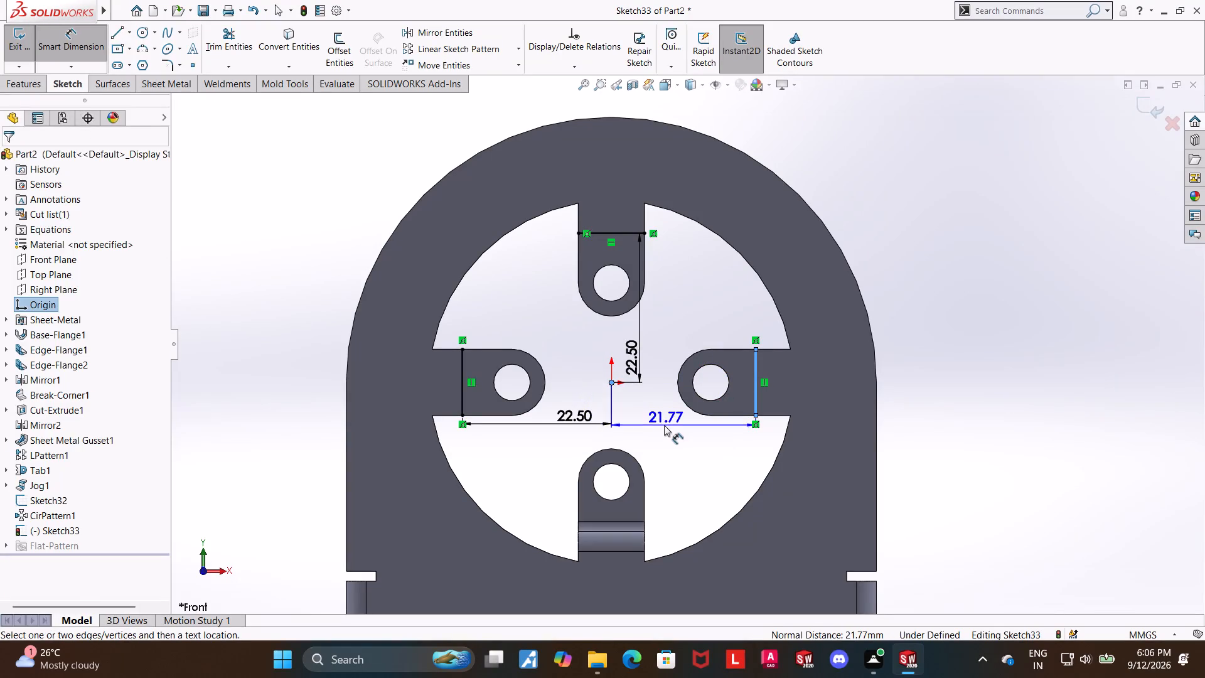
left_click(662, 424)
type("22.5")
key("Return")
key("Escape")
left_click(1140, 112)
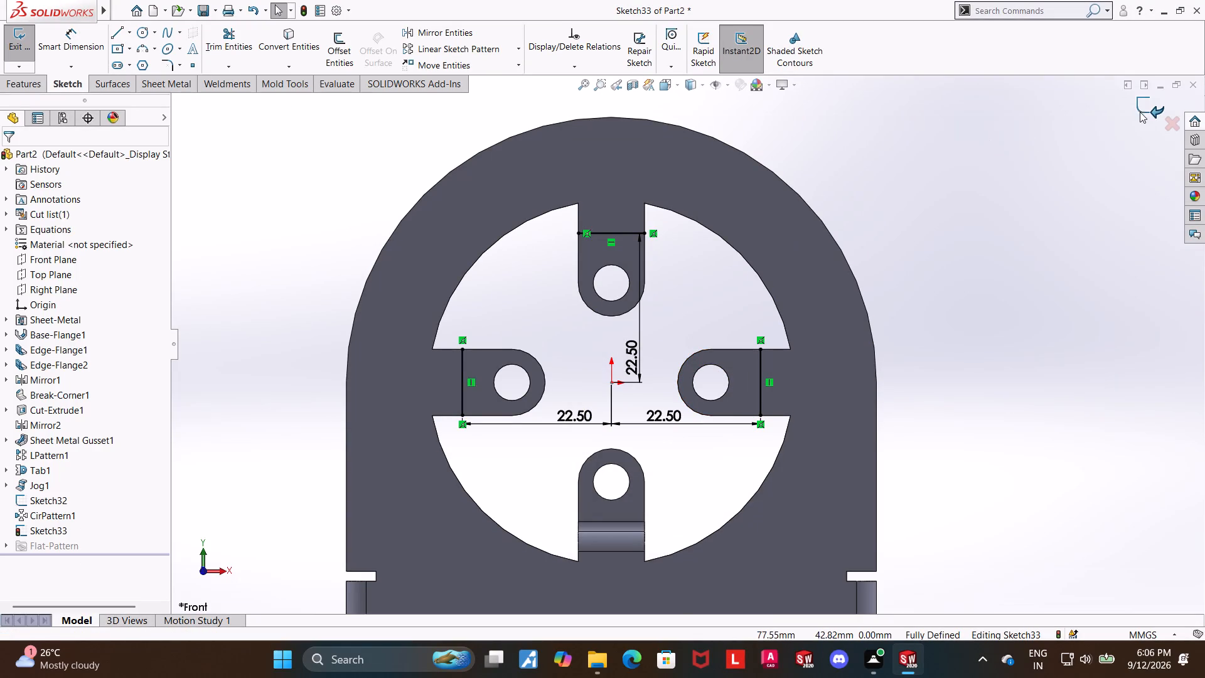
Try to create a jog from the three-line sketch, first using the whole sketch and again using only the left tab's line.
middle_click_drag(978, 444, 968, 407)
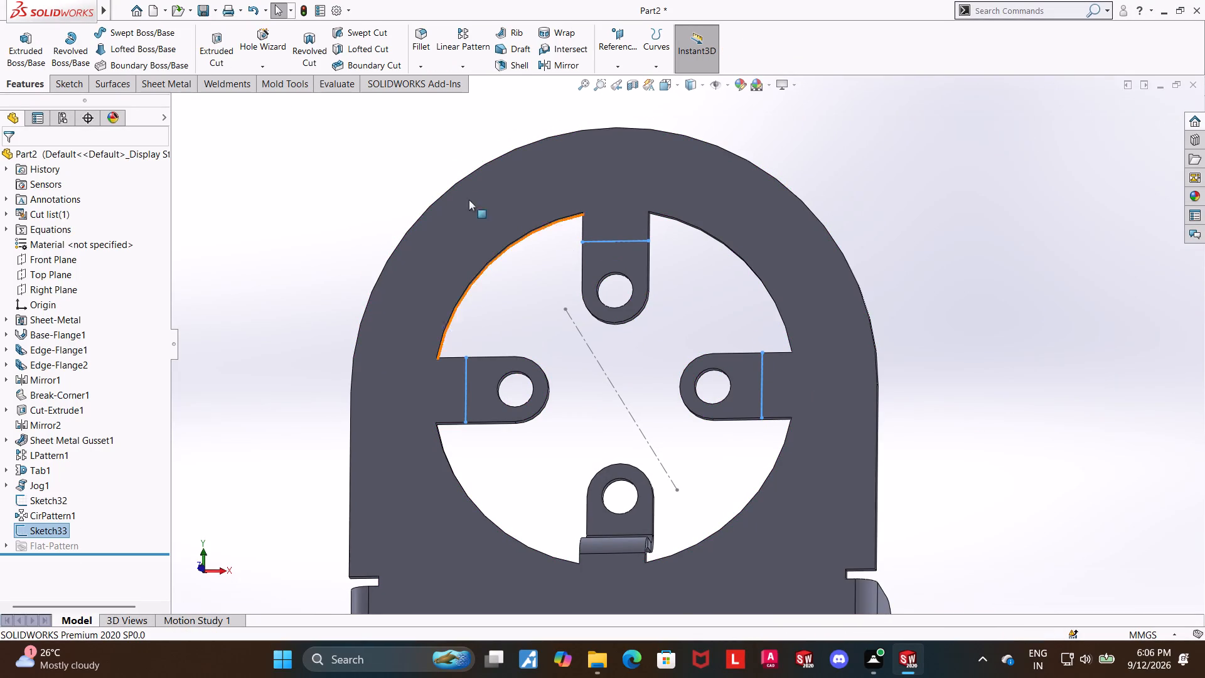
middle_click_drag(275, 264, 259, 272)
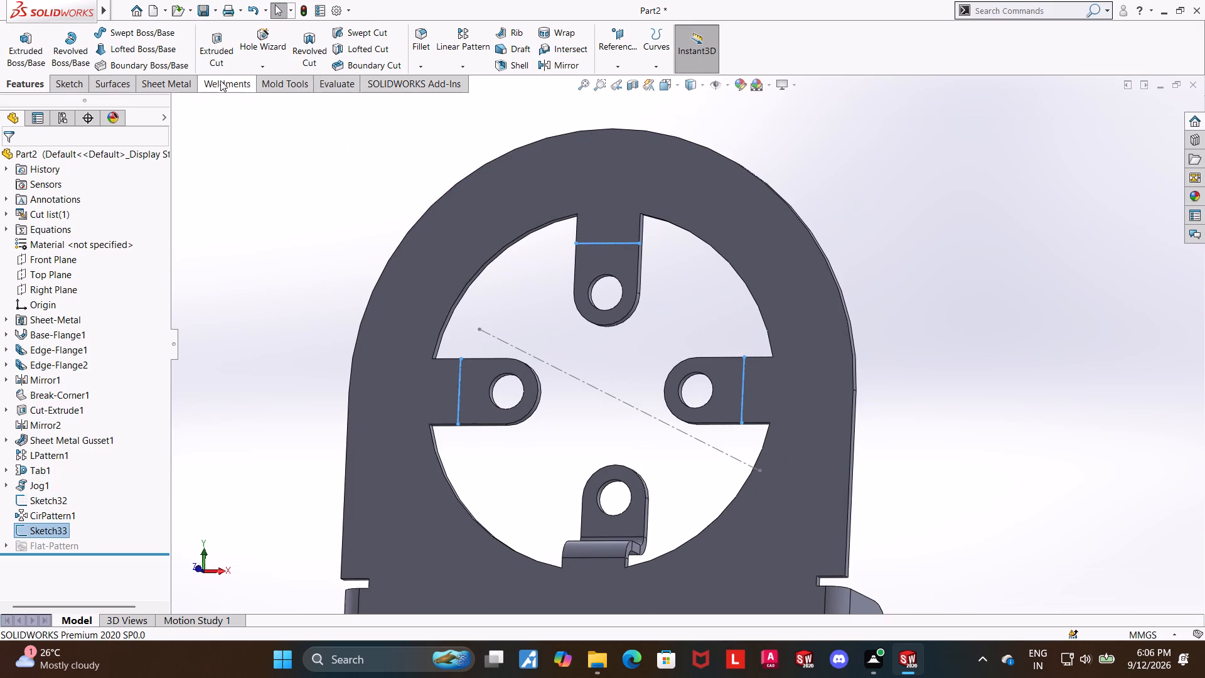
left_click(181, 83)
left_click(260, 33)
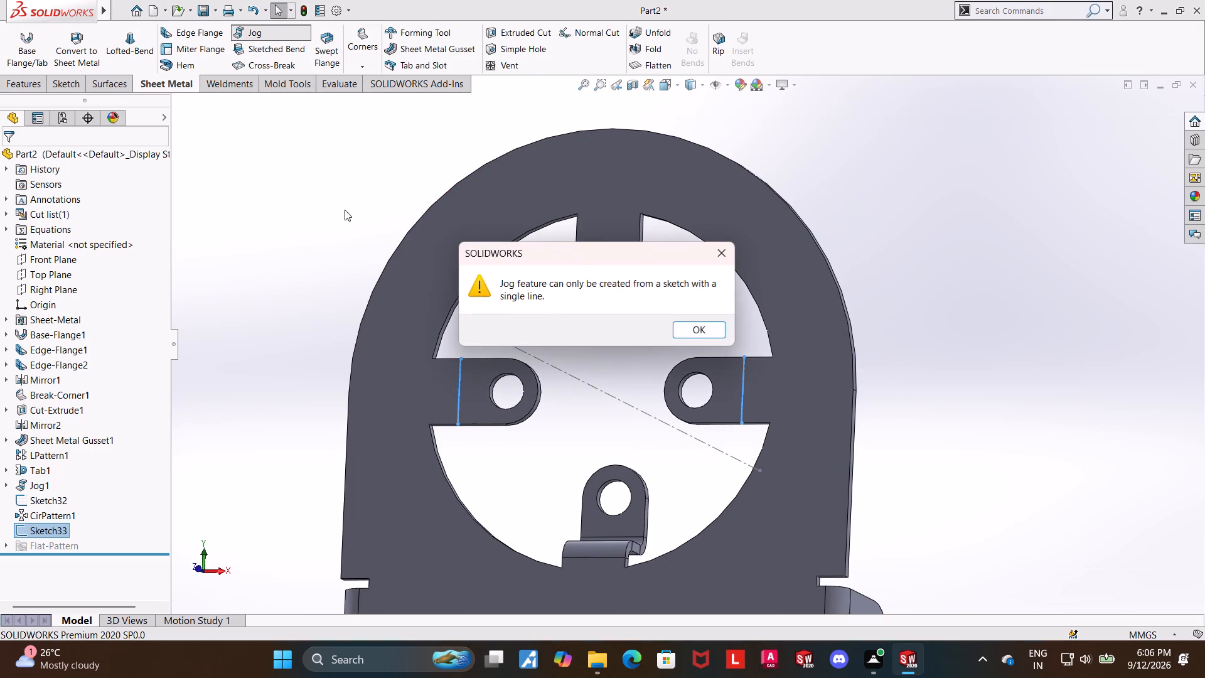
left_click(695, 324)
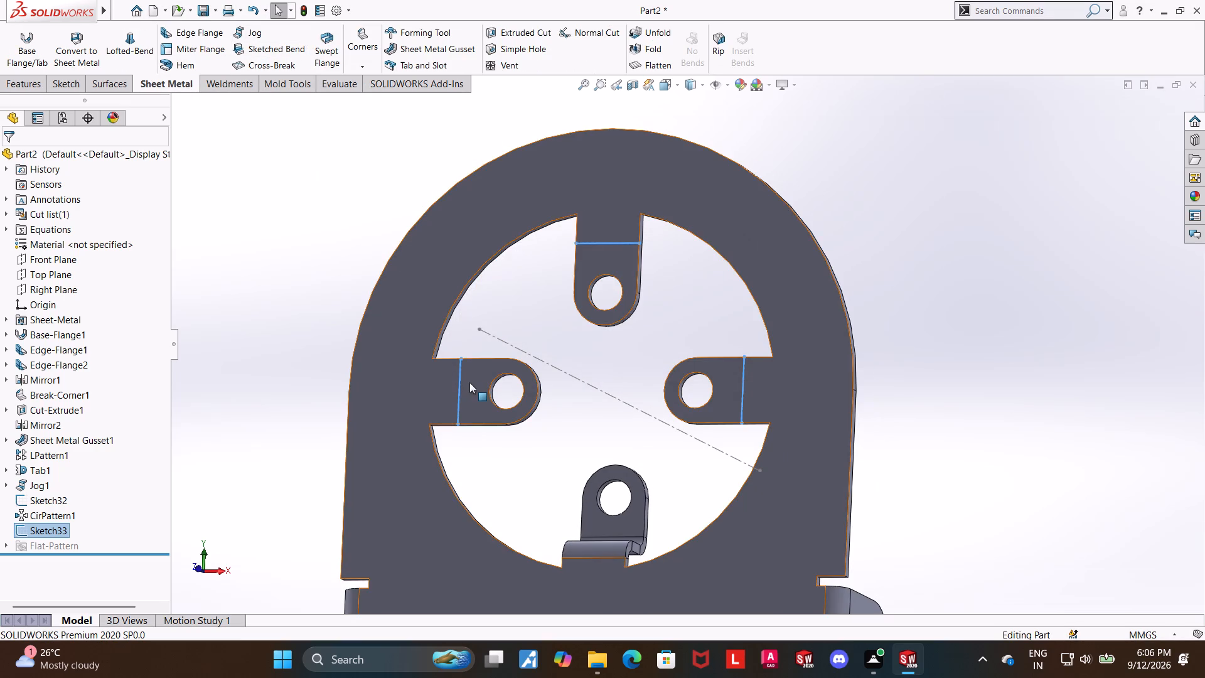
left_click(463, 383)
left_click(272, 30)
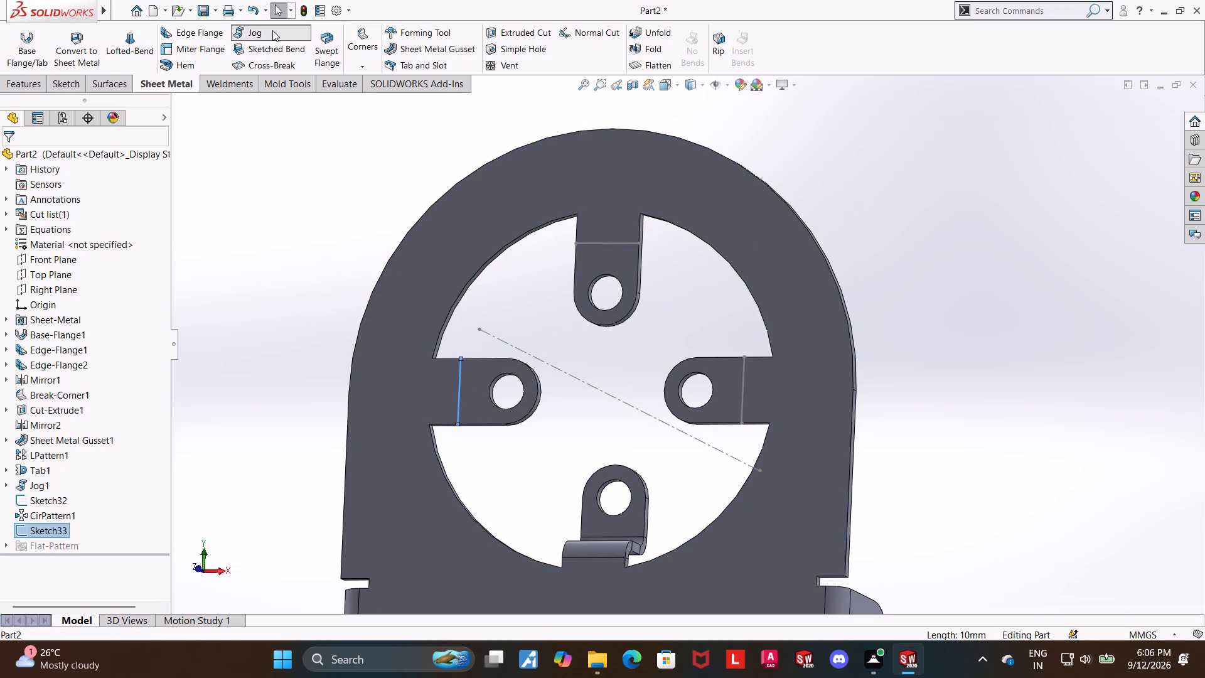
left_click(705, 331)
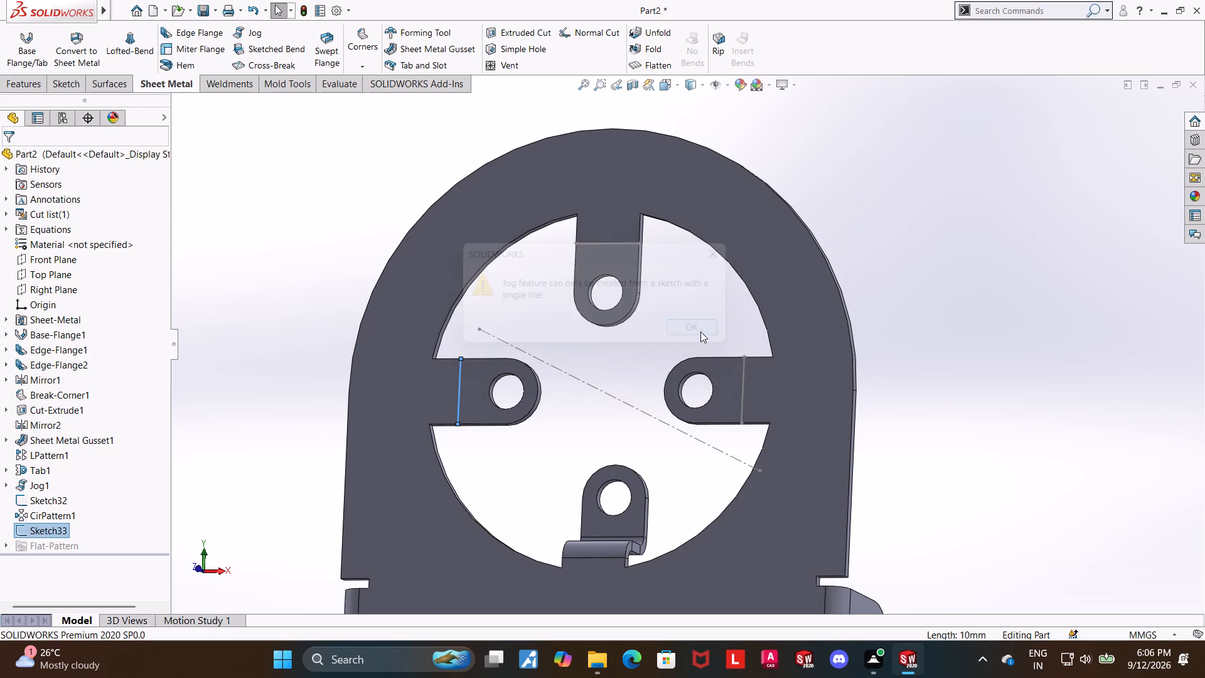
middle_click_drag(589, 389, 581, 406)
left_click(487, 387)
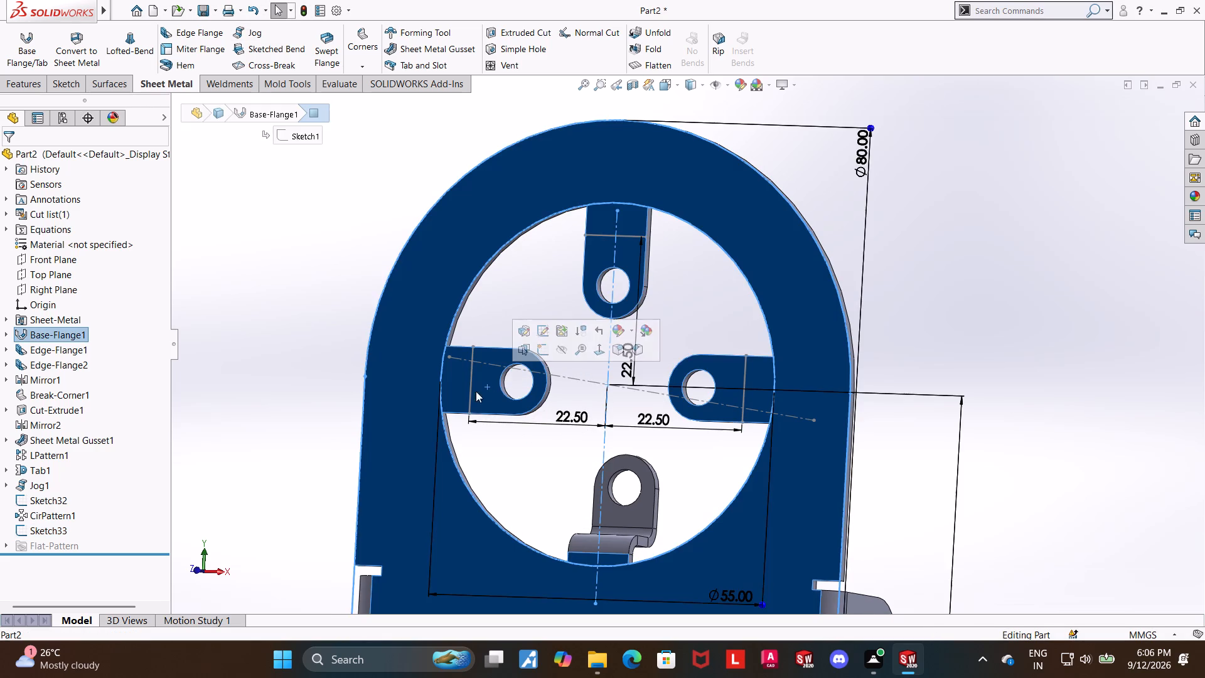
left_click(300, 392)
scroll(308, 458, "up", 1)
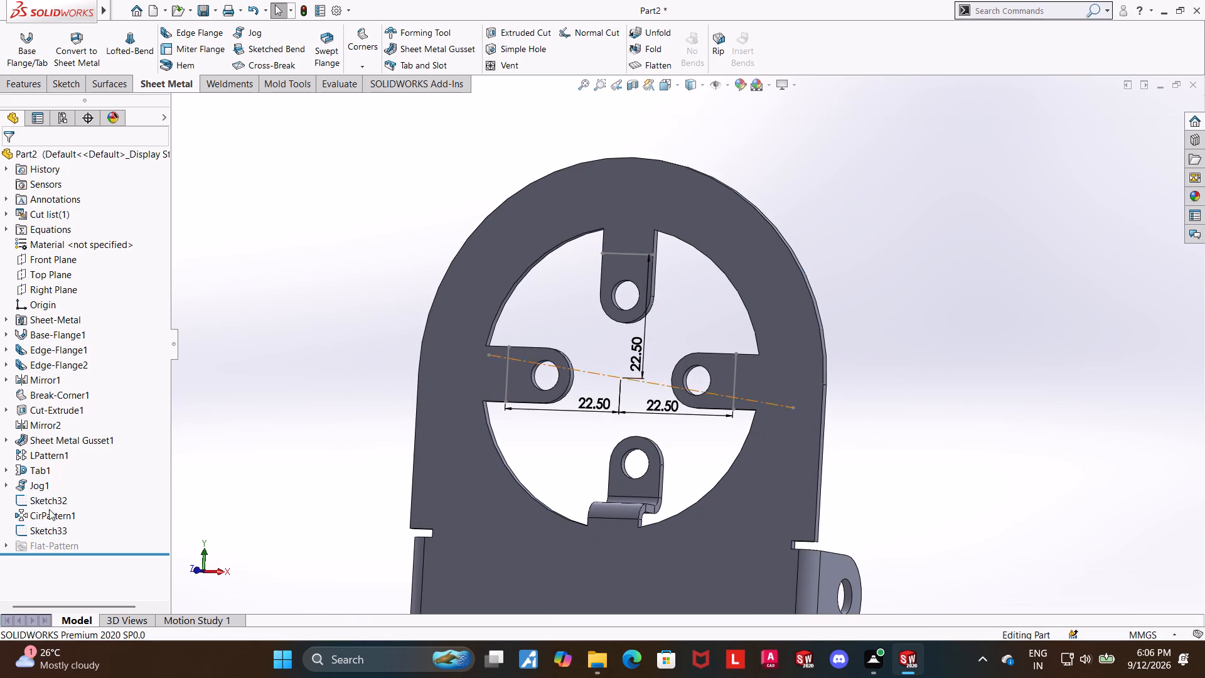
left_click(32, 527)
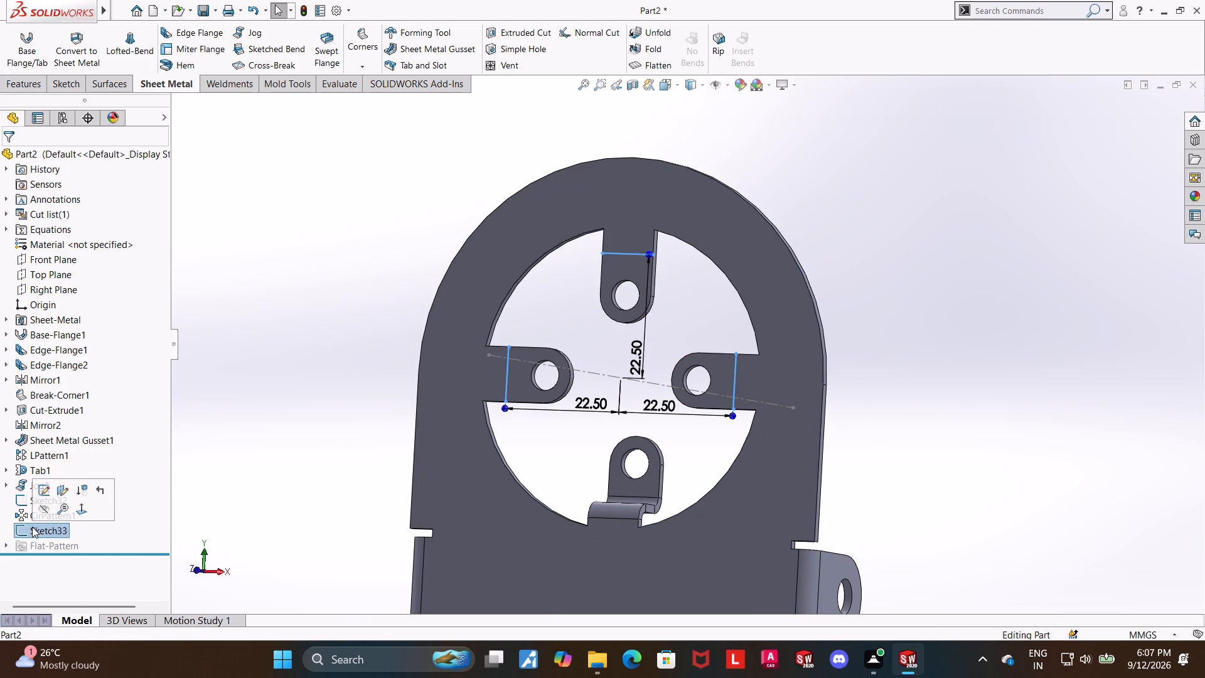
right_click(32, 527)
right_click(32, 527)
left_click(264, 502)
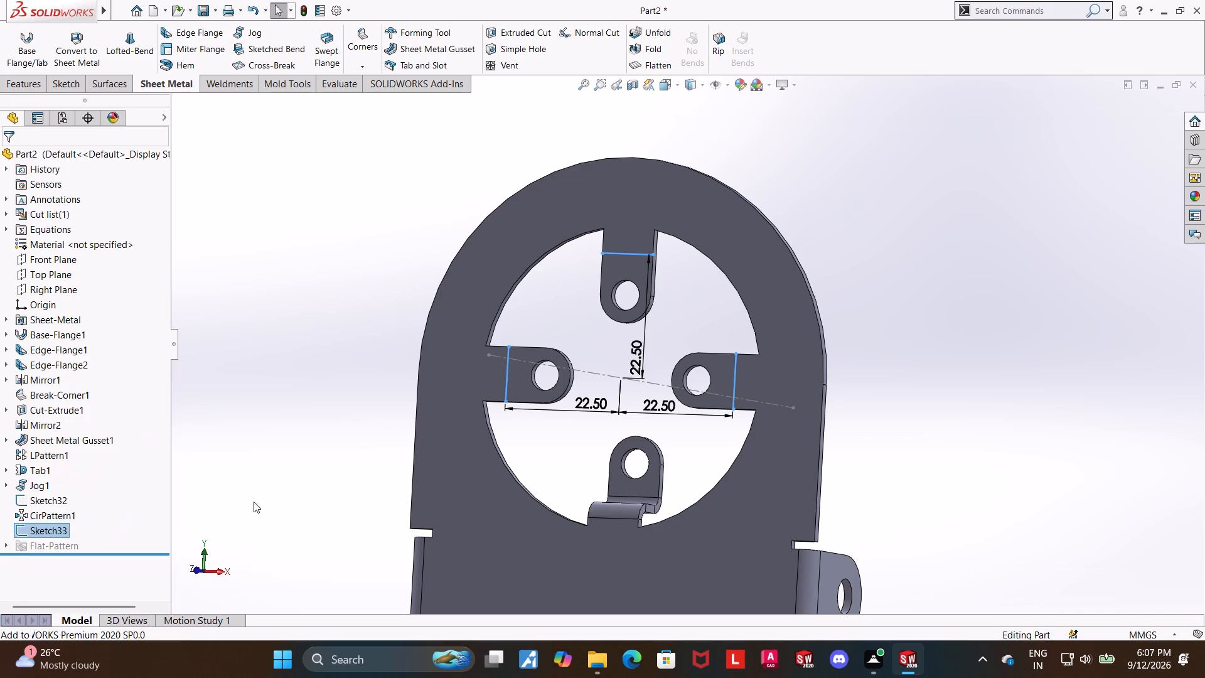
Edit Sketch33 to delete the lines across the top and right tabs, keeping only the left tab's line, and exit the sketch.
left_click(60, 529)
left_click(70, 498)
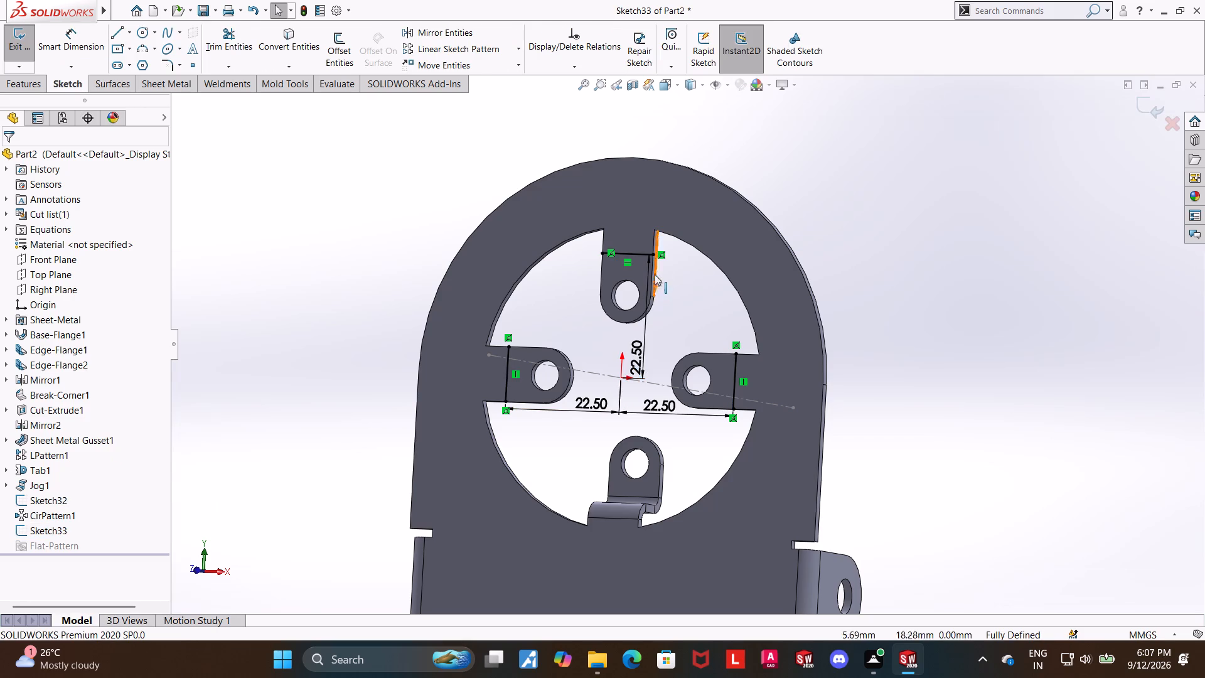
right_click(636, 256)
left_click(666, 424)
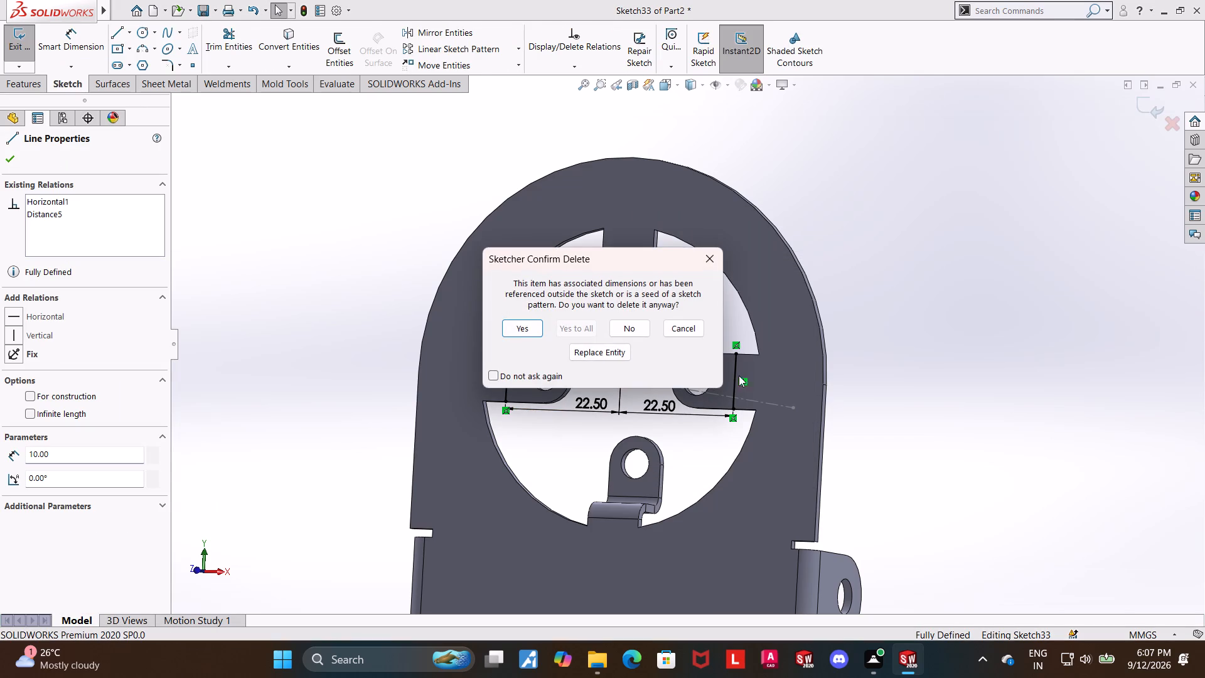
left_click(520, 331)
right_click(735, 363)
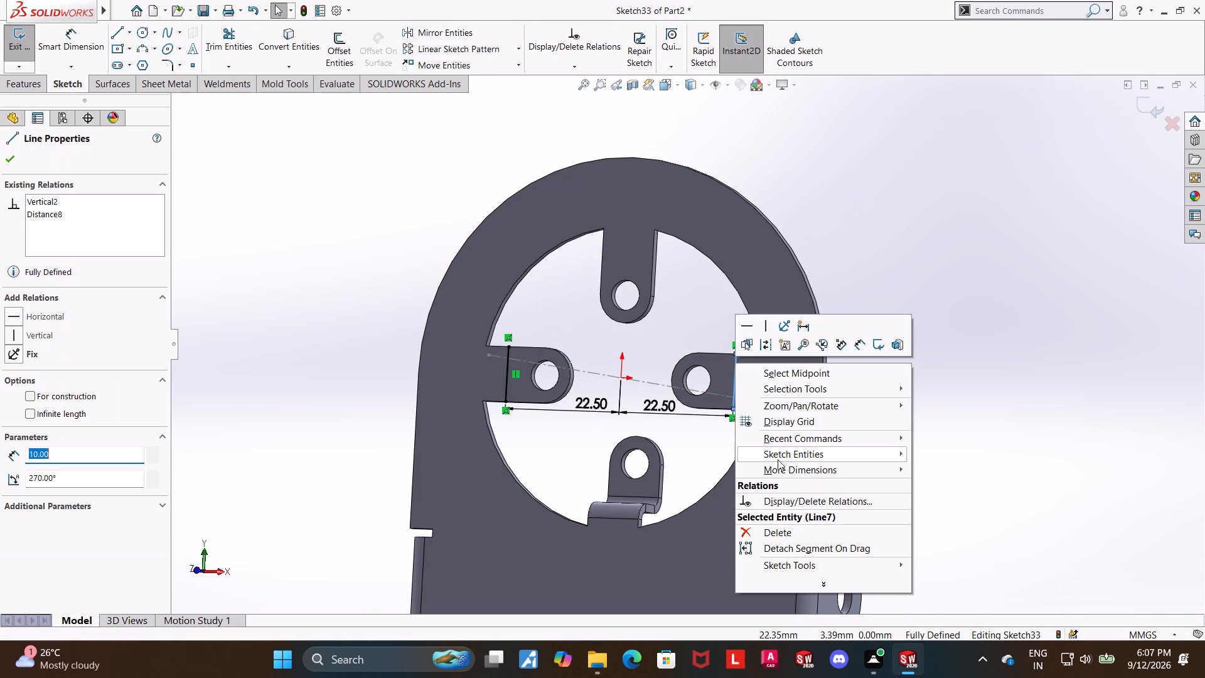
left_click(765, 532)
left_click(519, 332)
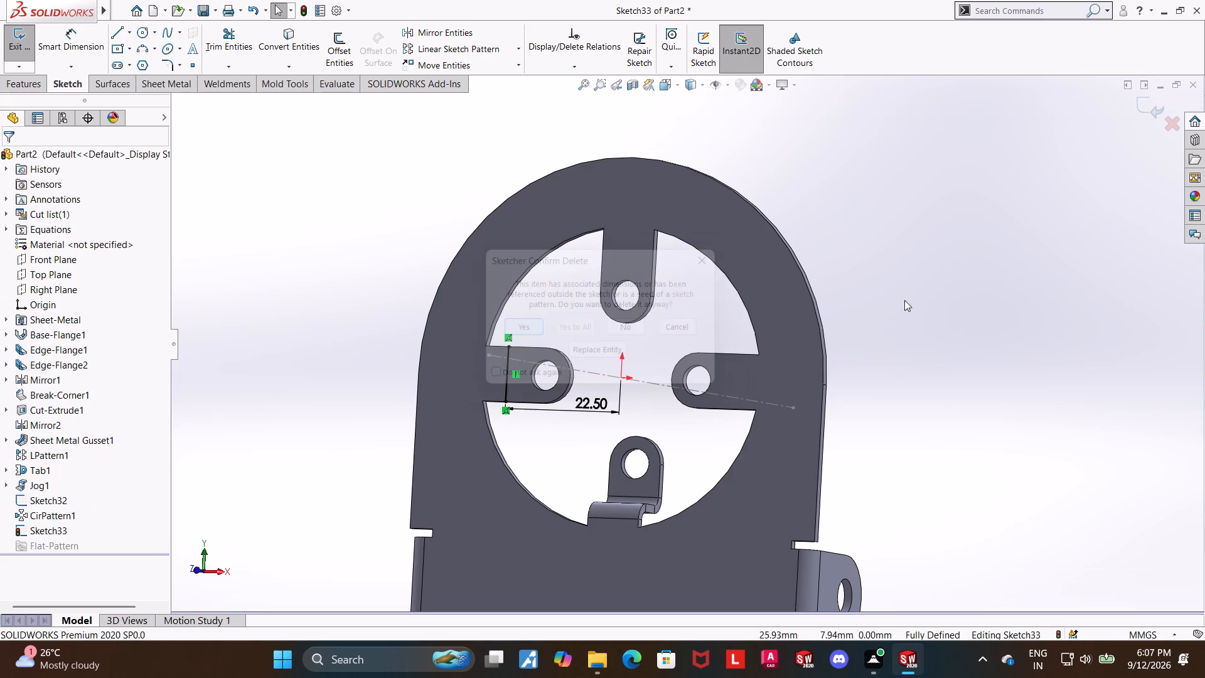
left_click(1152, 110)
Jog the left tab rearward from Sketch33 with the plate face fixed, default radius, 10 mm offset and 90° angle.
middle_click_drag(987, 234, 981, 244)
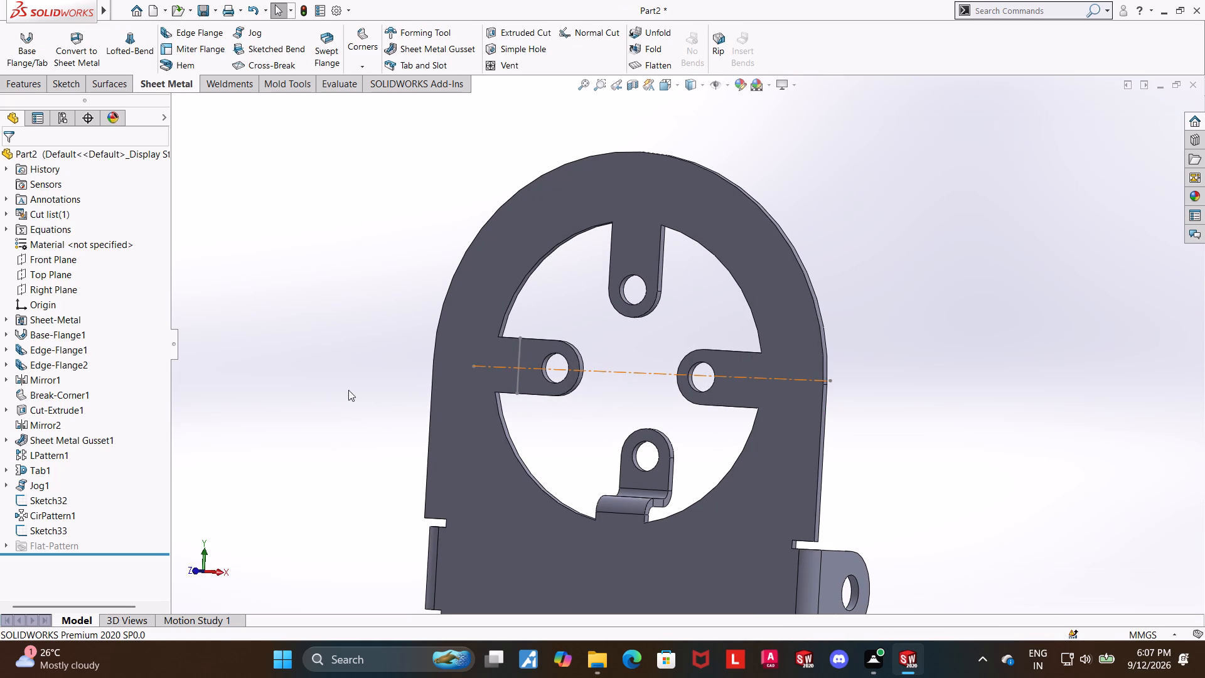
left_click(60, 532)
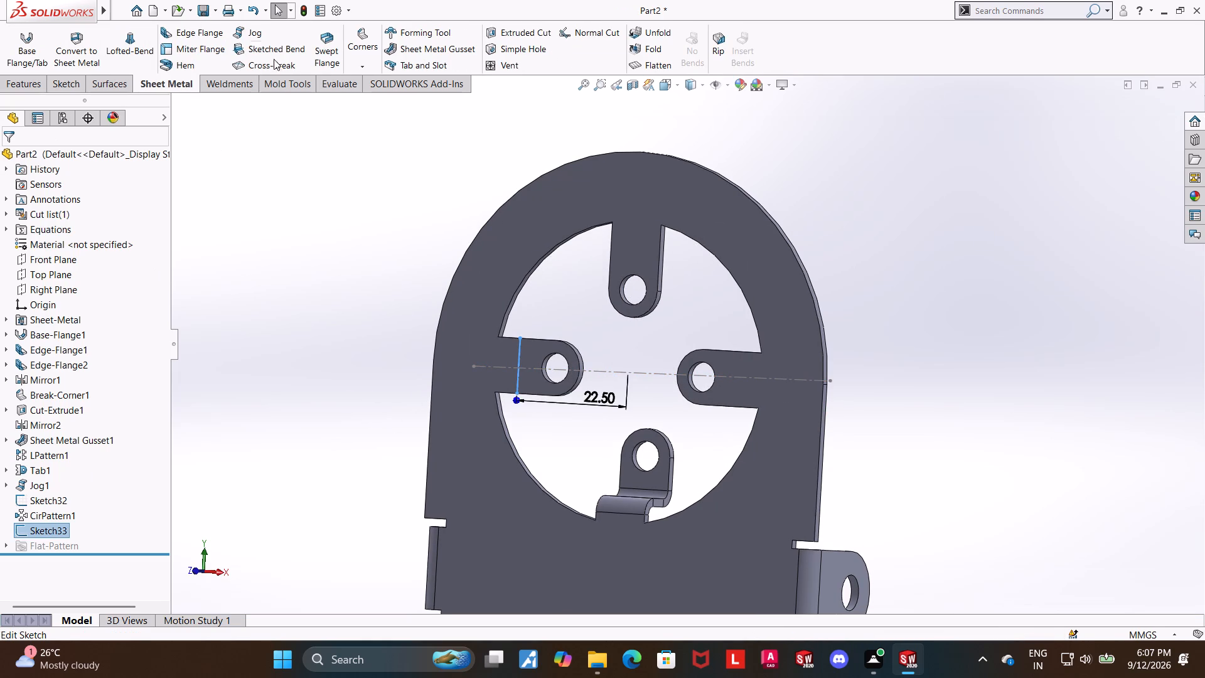
left_click(265, 35)
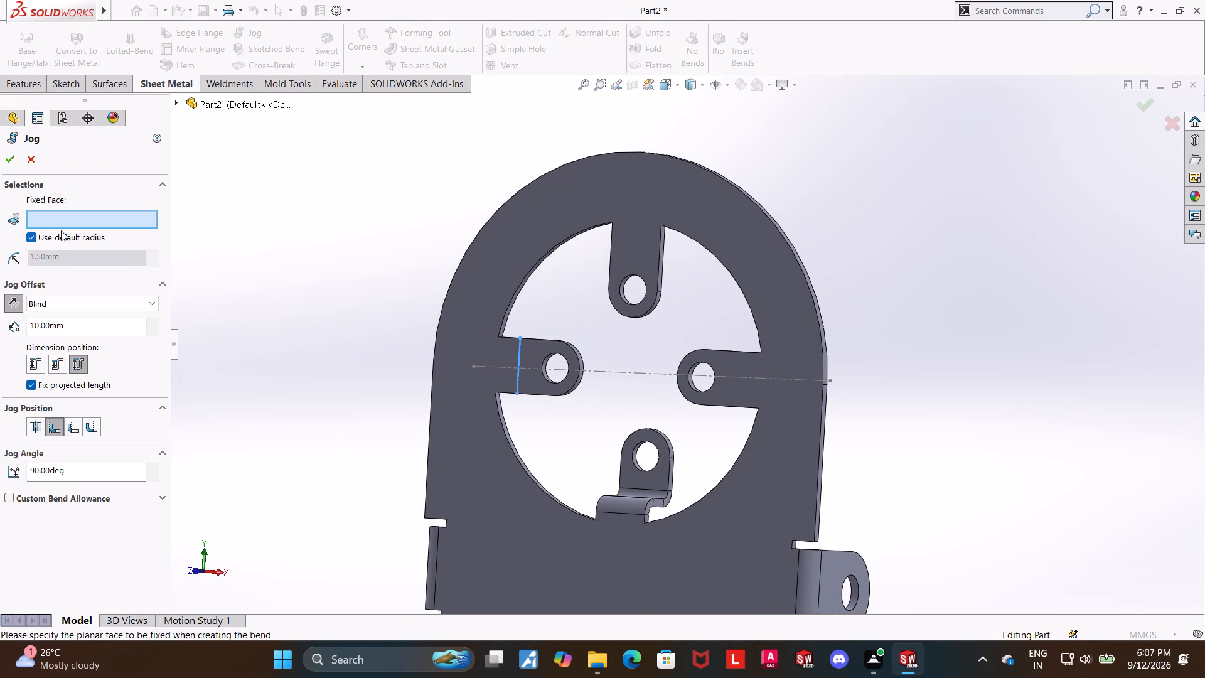
left_click(469, 352)
middle_click_drag(295, 363, 279, 416)
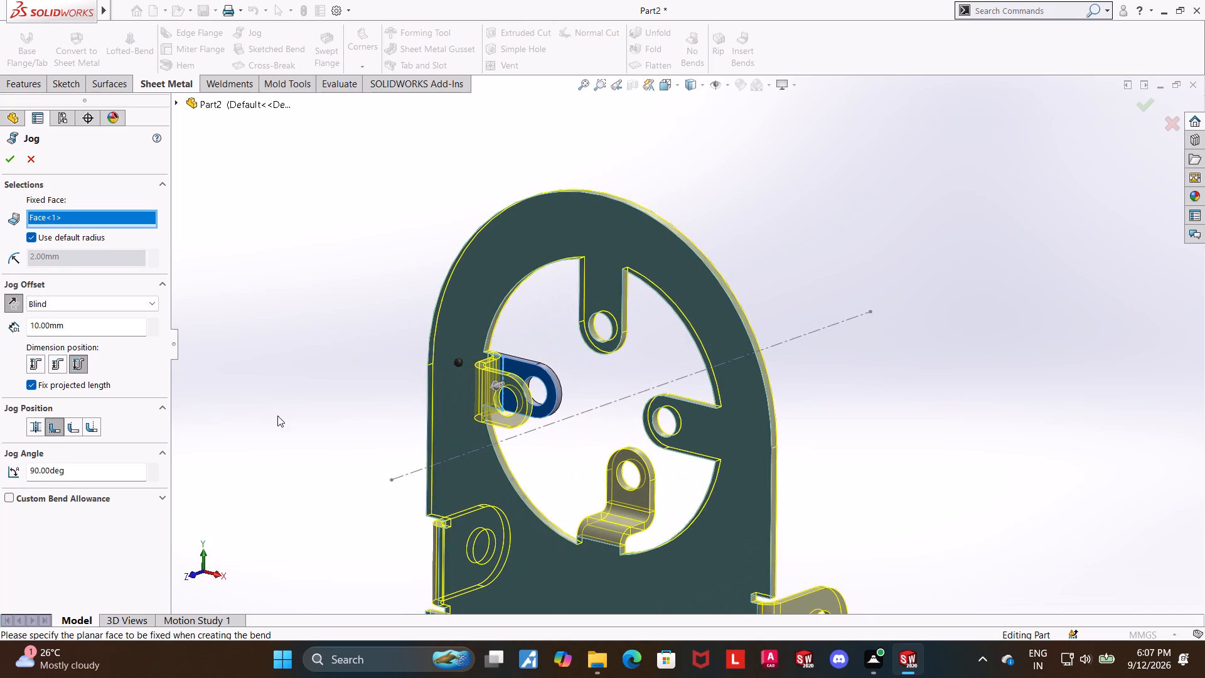
left_click(7, 301)
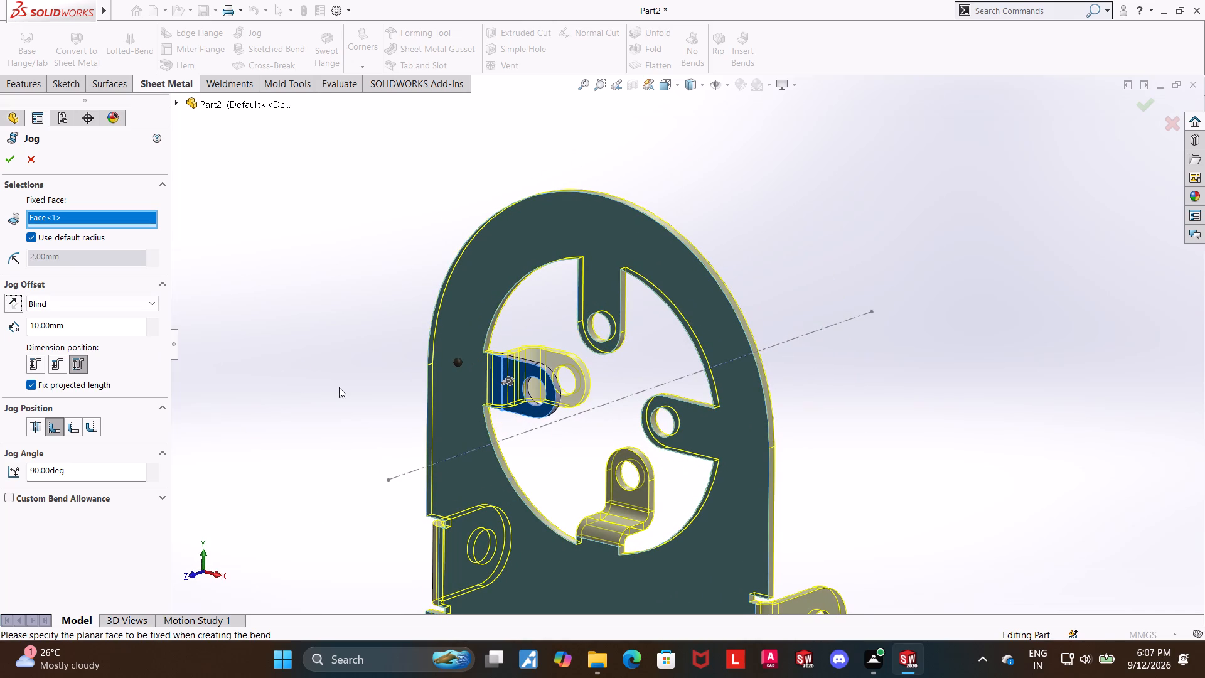
middle_click_drag(333, 387, 324, 390)
scroll(340, 386, "down", 2)
middle_click(335, 385)
middle_click_drag(335, 385, 325, 389)
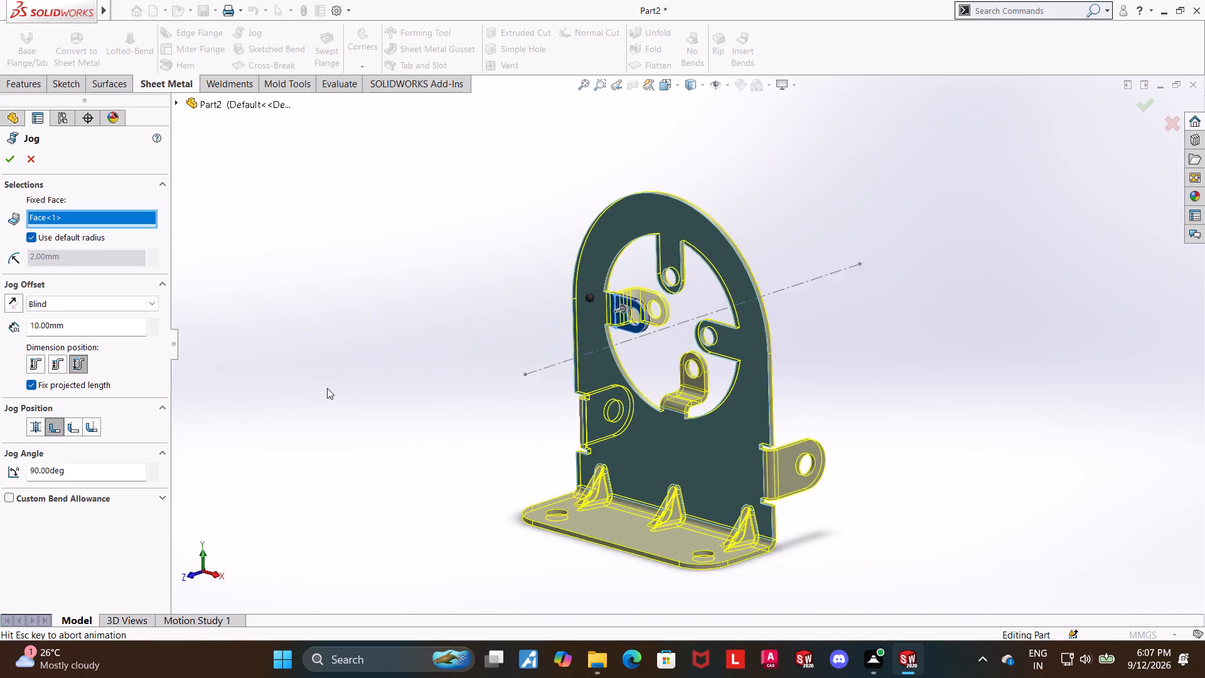
left_click(6, 161)
Examine the left tab's jog against the bottom tab's jog in the Right view.
scroll(724, 280, "down", 1)
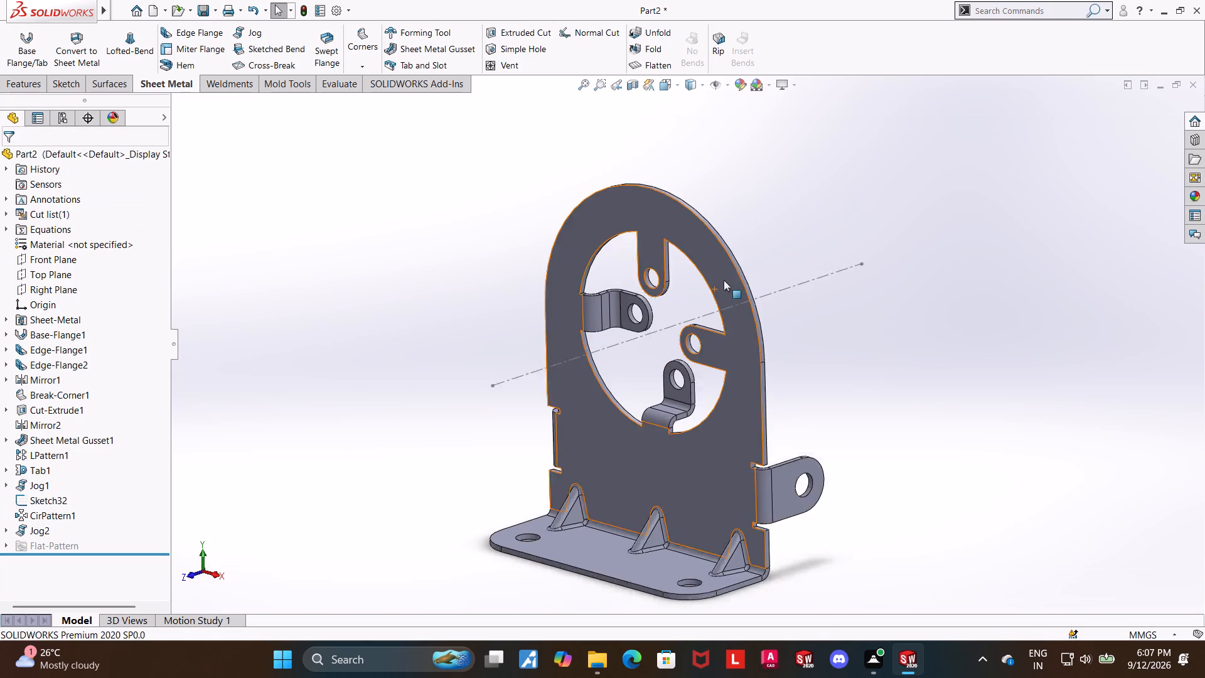
scroll(724, 280, "down", 1)
middle_click_drag(845, 328, 757, 333)
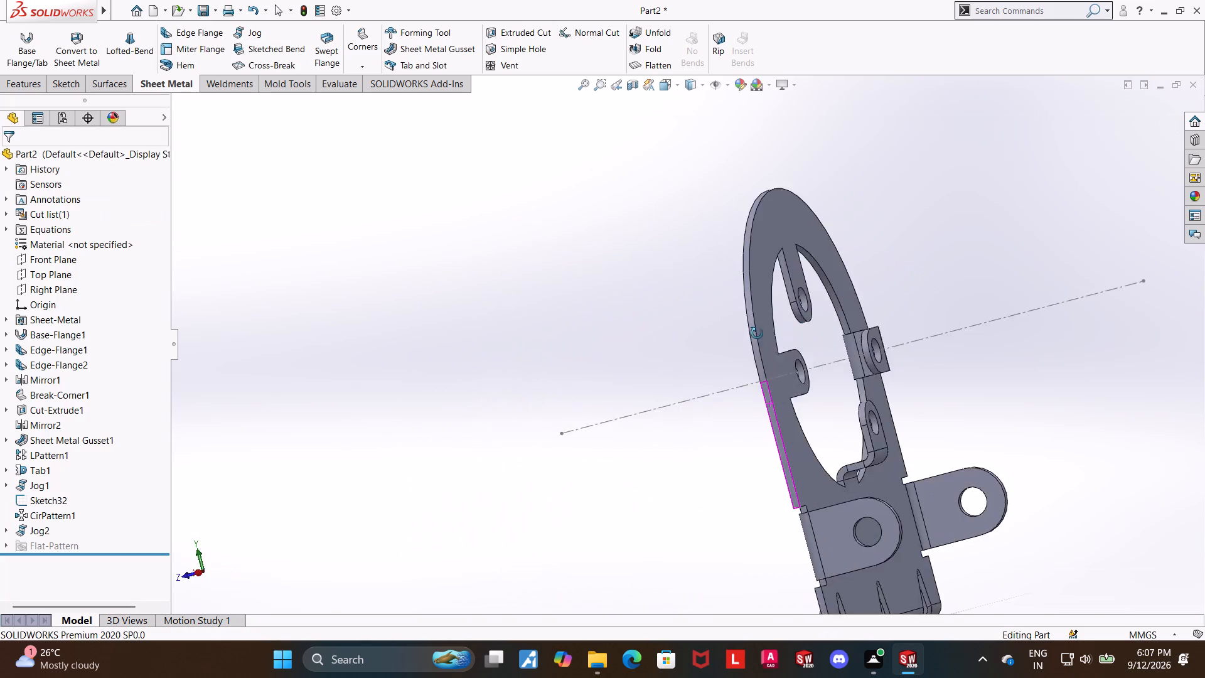
middle_click_drag(757, 333, 788, 336)
left_click(661, 87)
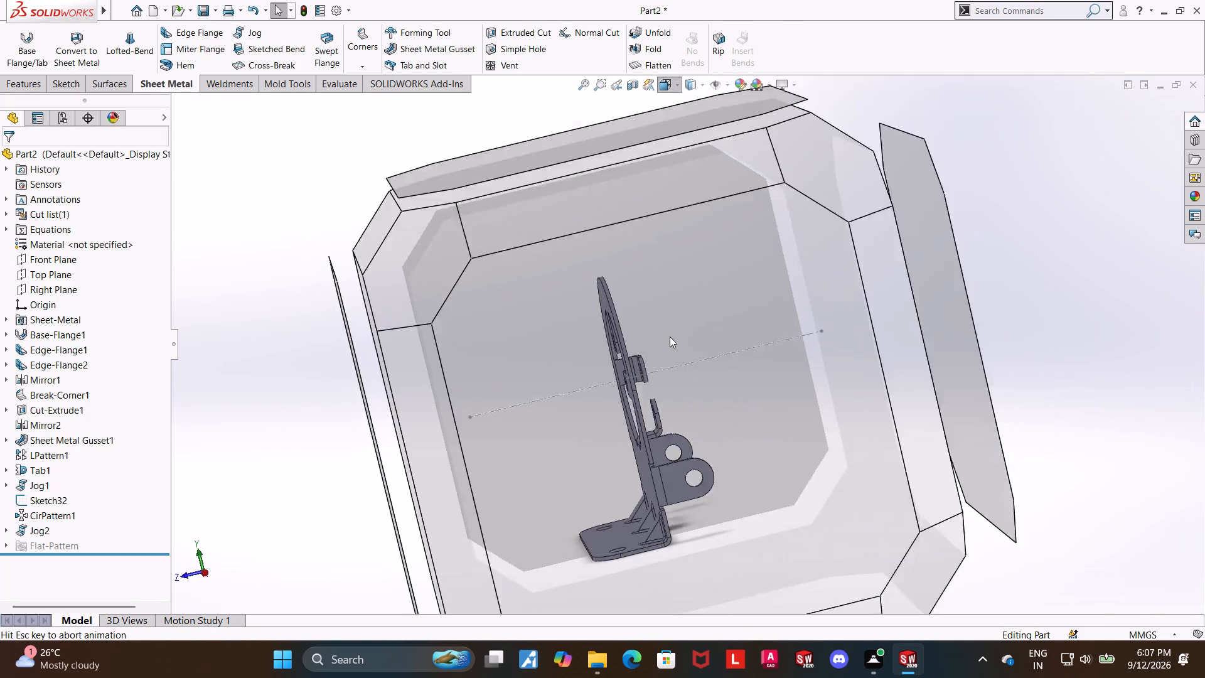
left_click(546, 411)
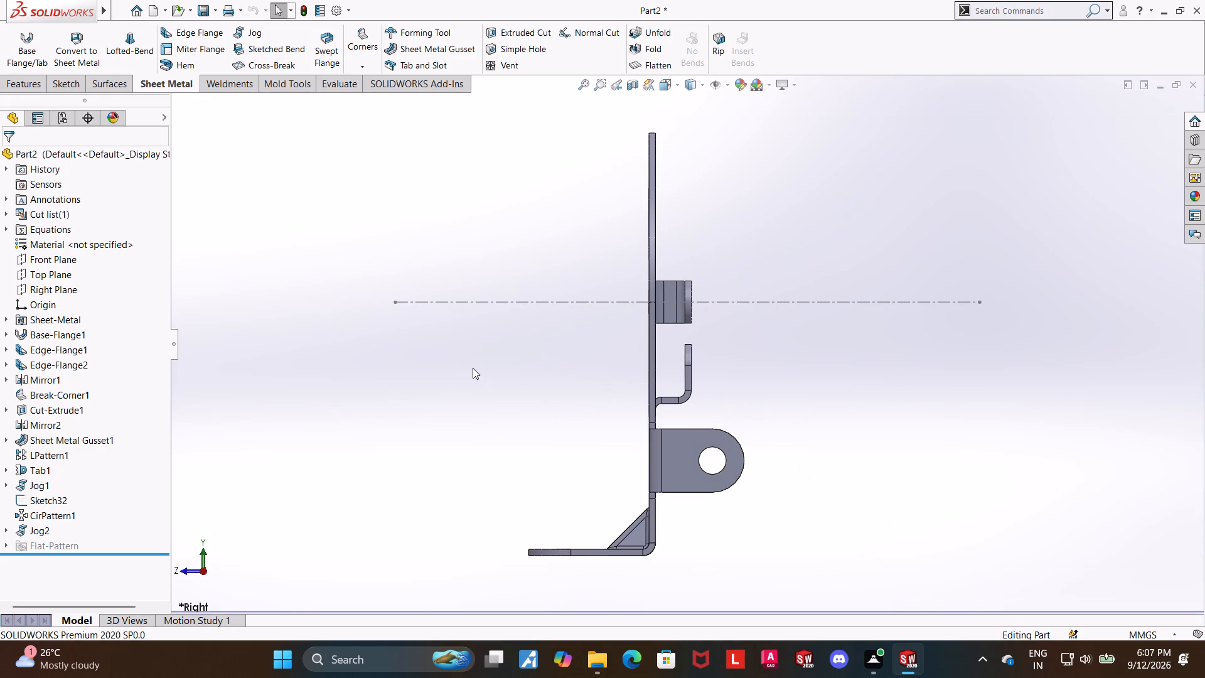
middle_click_drag(467, 364, 577, 355)
Start a sketch on the plate's front face and draw a 10 mm vertical line across the right tab from edge to edge.
scroll(895, 230, "down", 2)
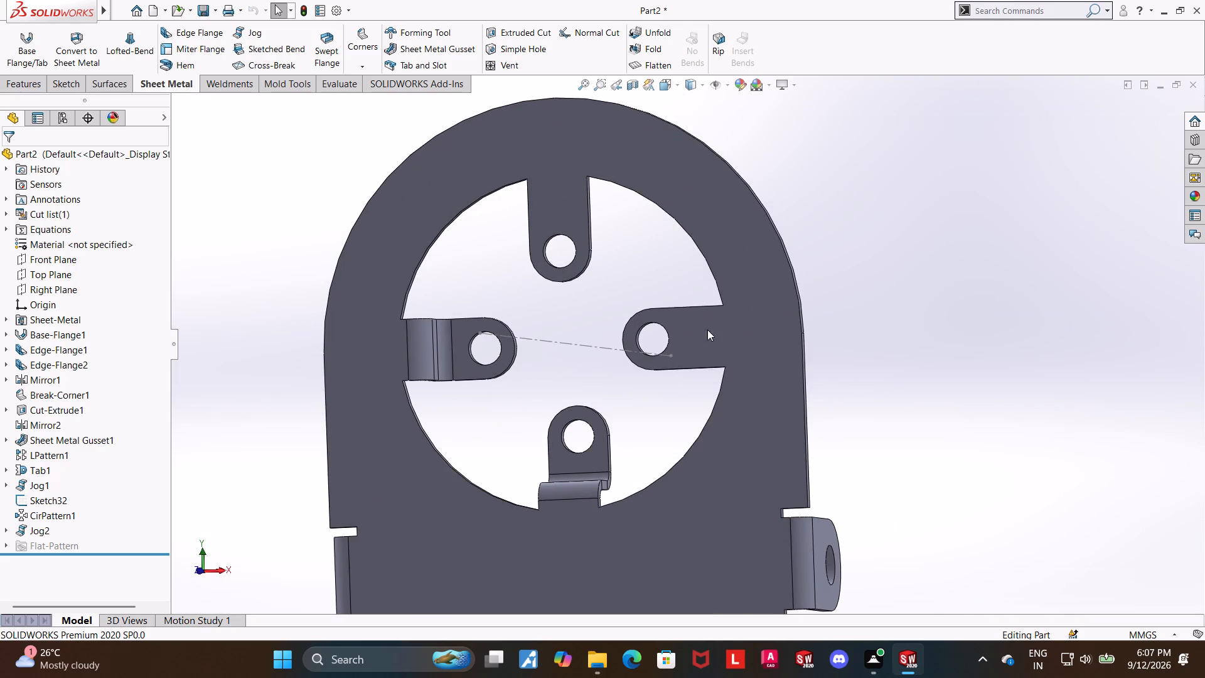
left_click(690, 336)
left_click(741, 300)
left_click(55, 558)
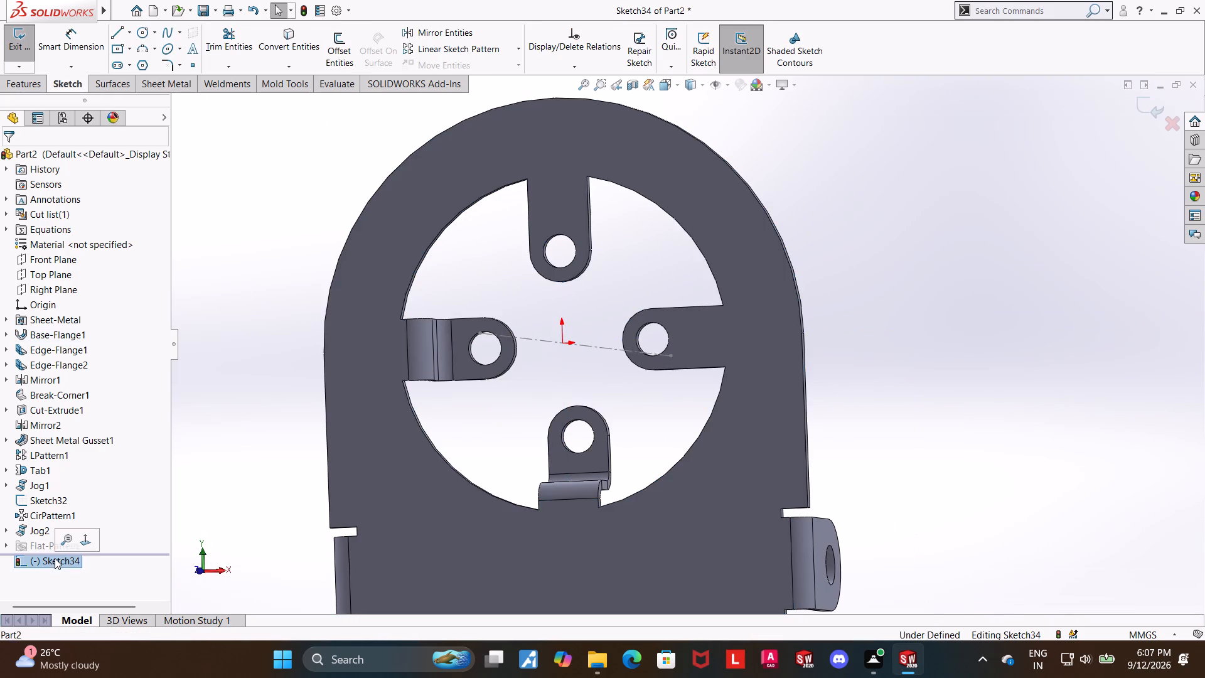
left_click(91, 536)
scroll(931, 232, "down", 2)
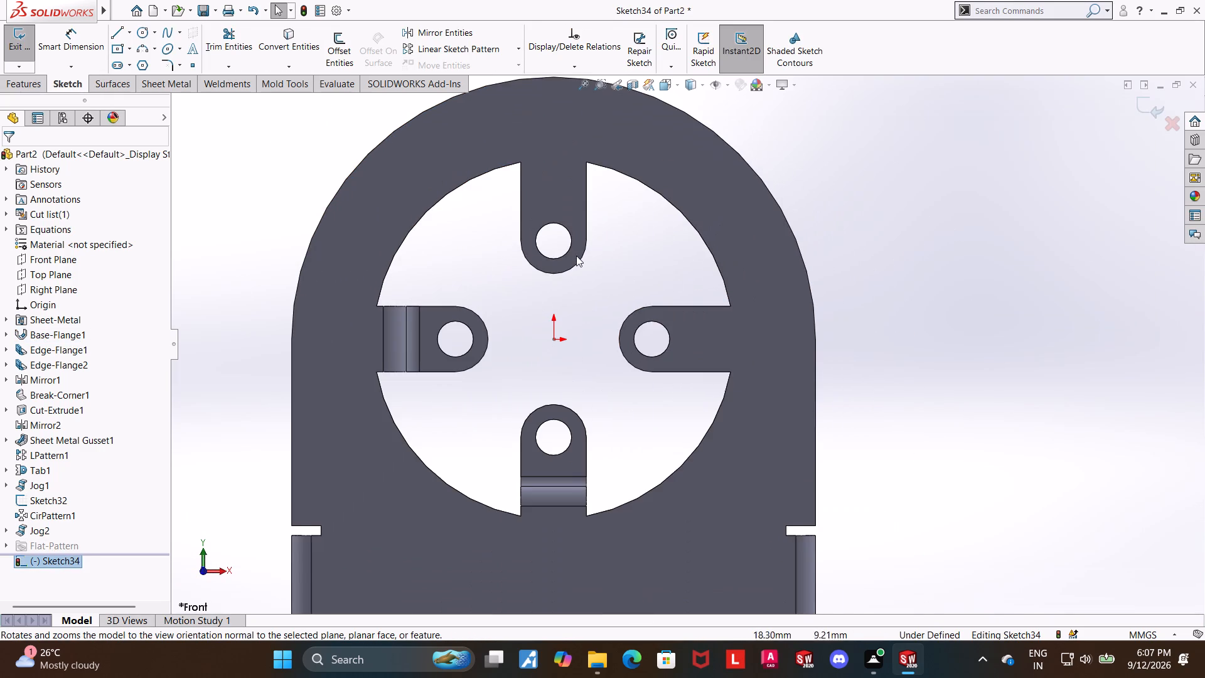
left_click(119, 30)
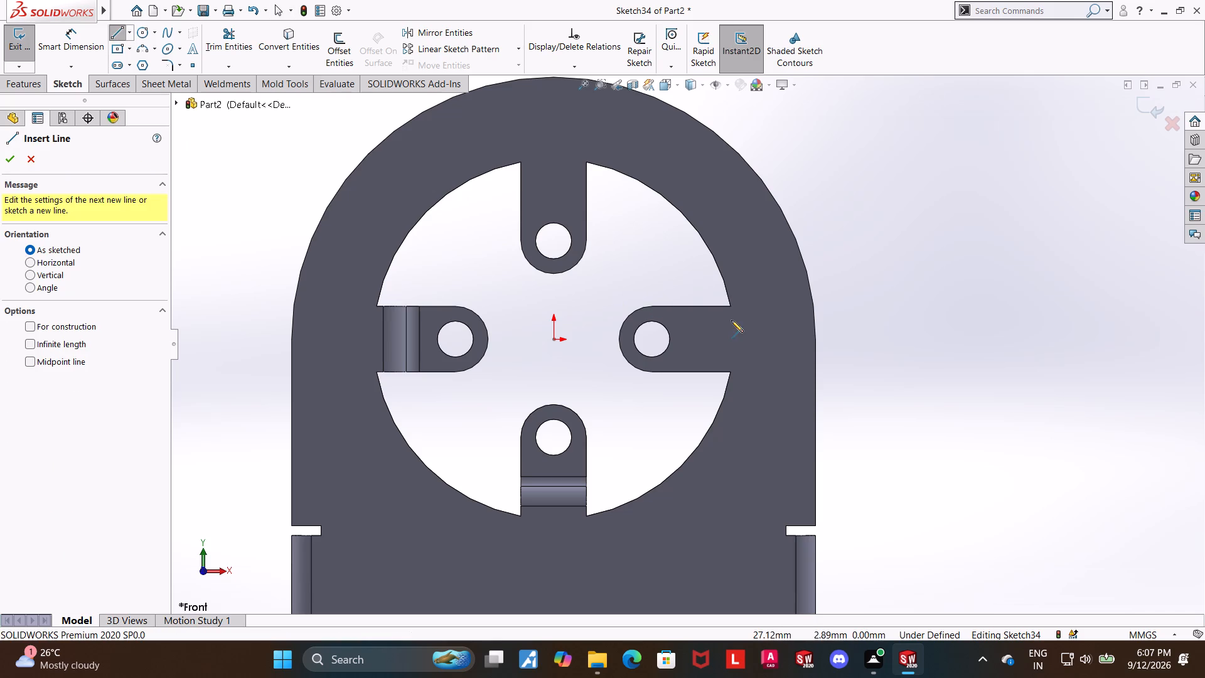
left_click(704, 307)
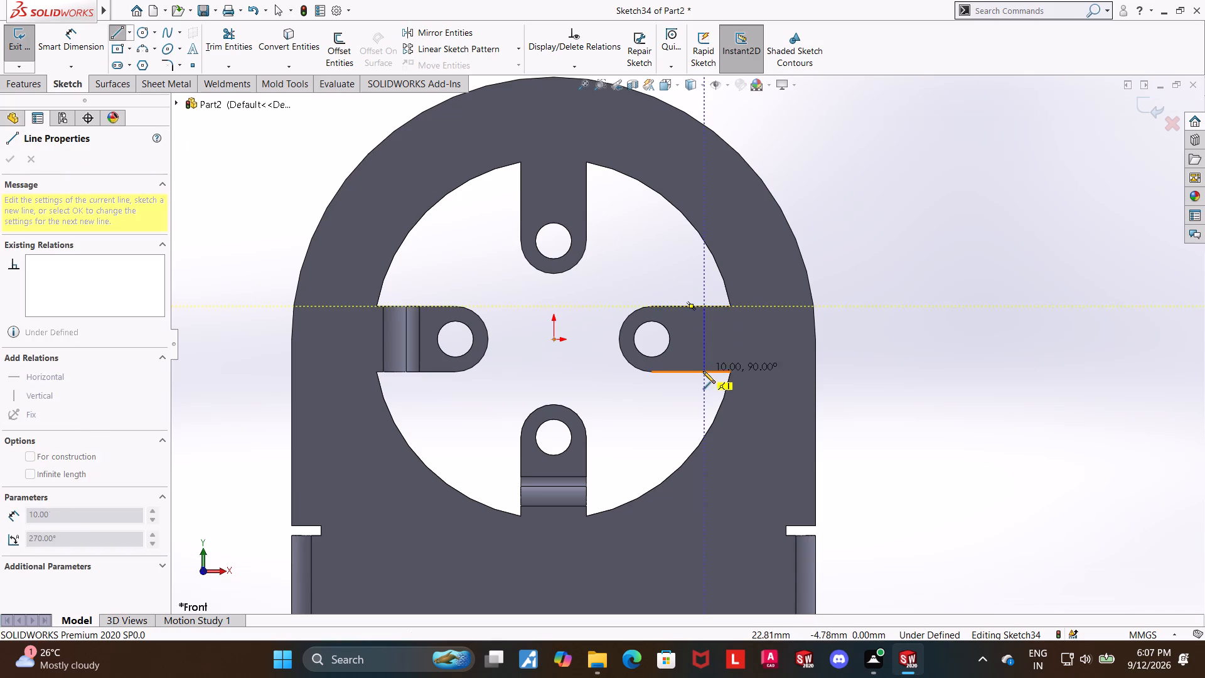
left_click(705, 371)
key("Escape")
key("Escape")
Dimension the right tab's line 22.5 mm from the origin and exit the sketch.
left_click(77, 36)
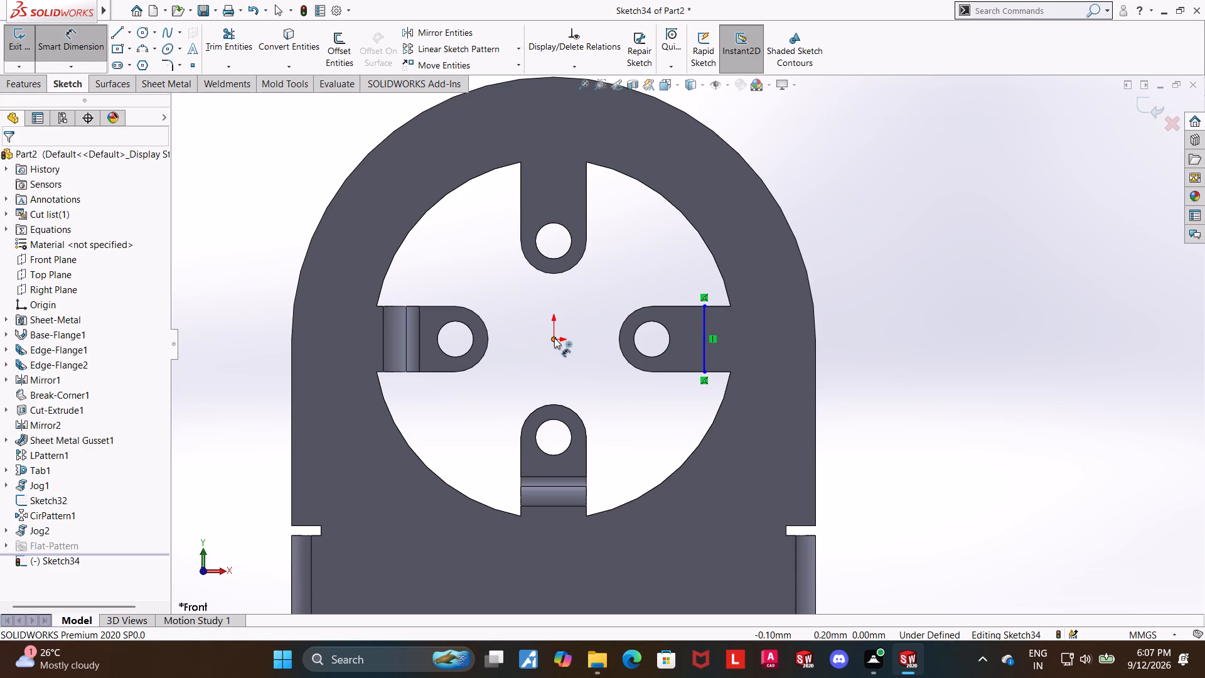
left_click(554, 338)
left_click(700, 339)
left_click(603, 410)
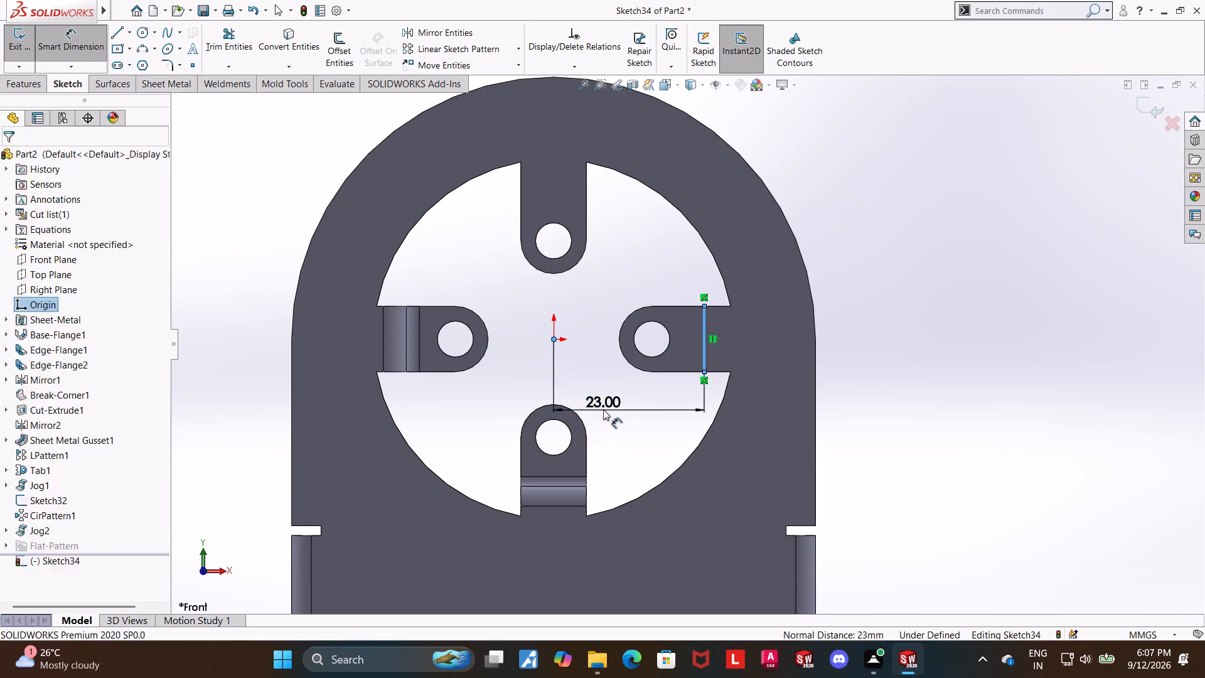
type("22.5")
key("Return")
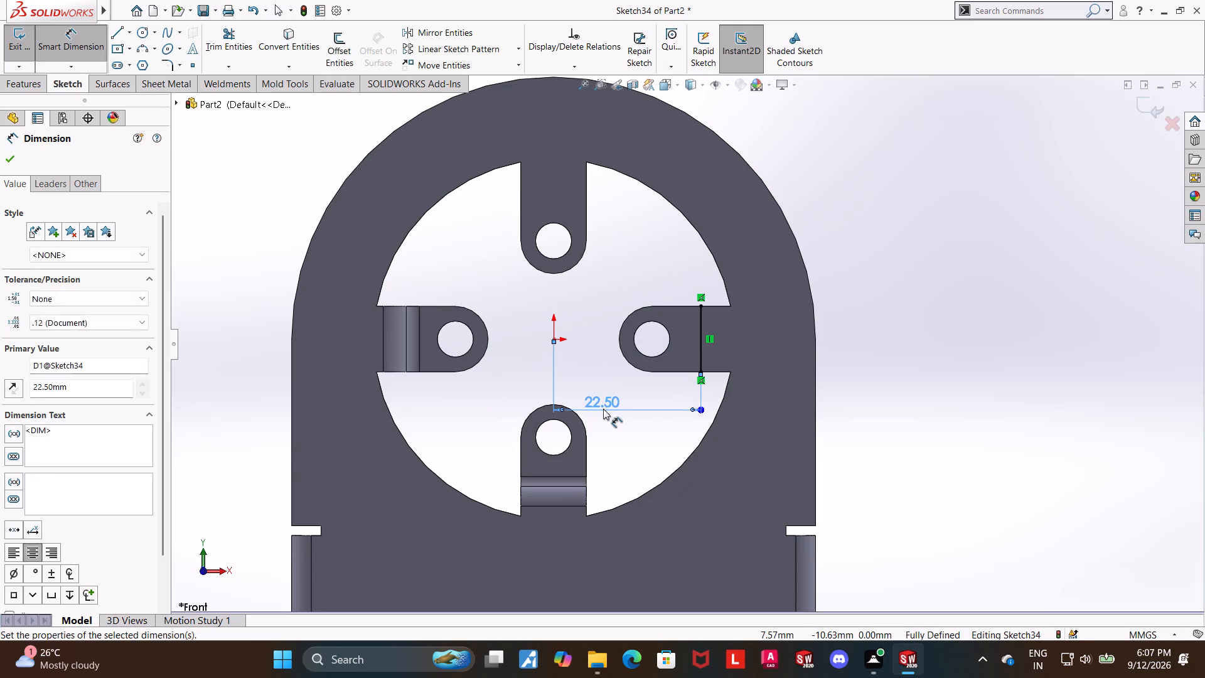
key("Escape")
left_click(1144, 109)
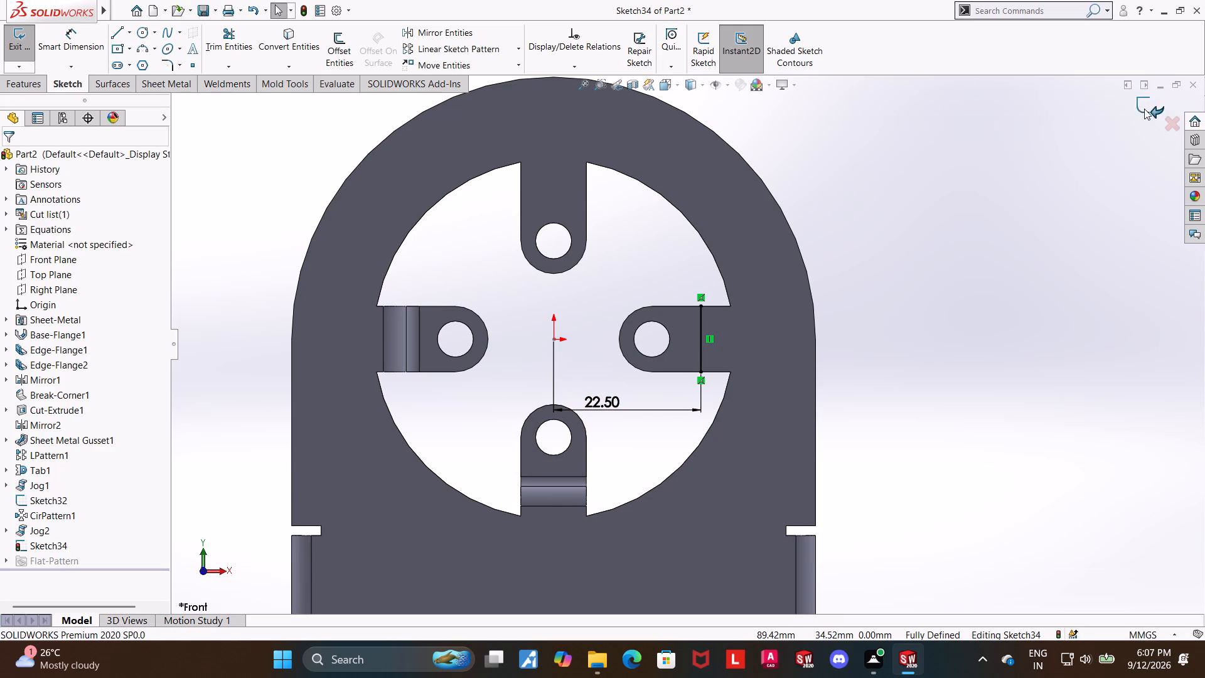
Jog the right tab rearward with the plate face fixed, 1.5 mm bend radius, 10 mm offset and 90° angle.
middle_click_drag(926, 304, 868, 310)
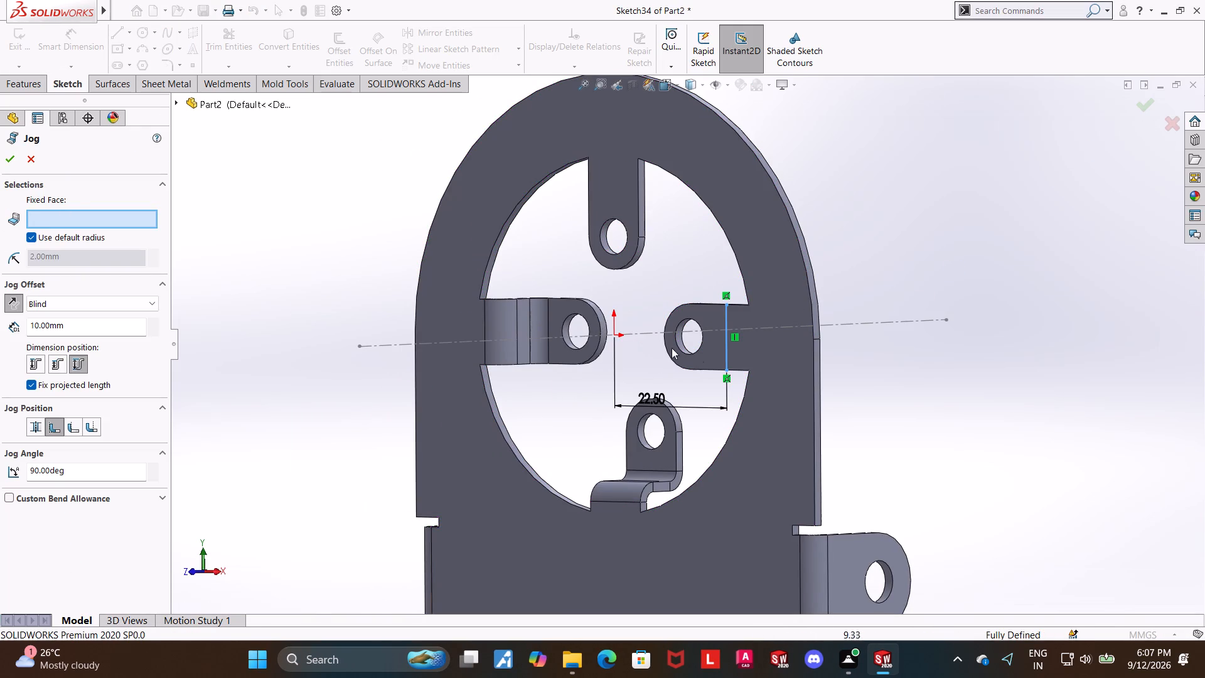
left_click(763, 355)
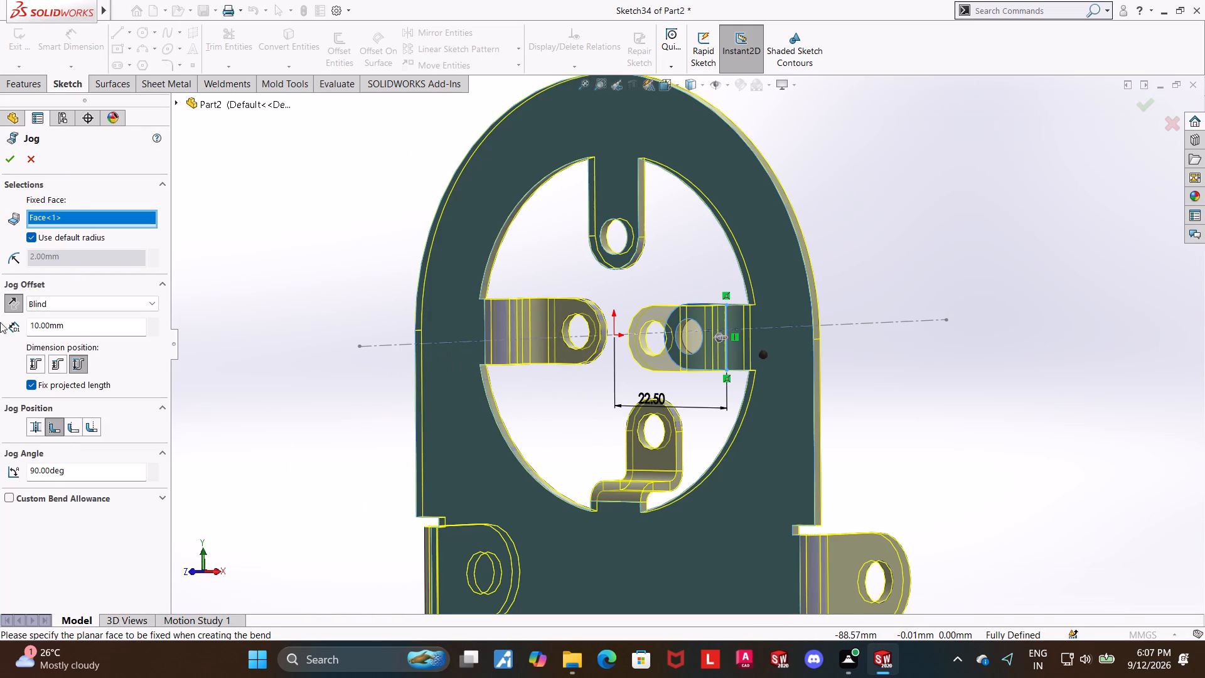
left_click(6, 299)
middle_click_drag(251, 235, 232, 243)
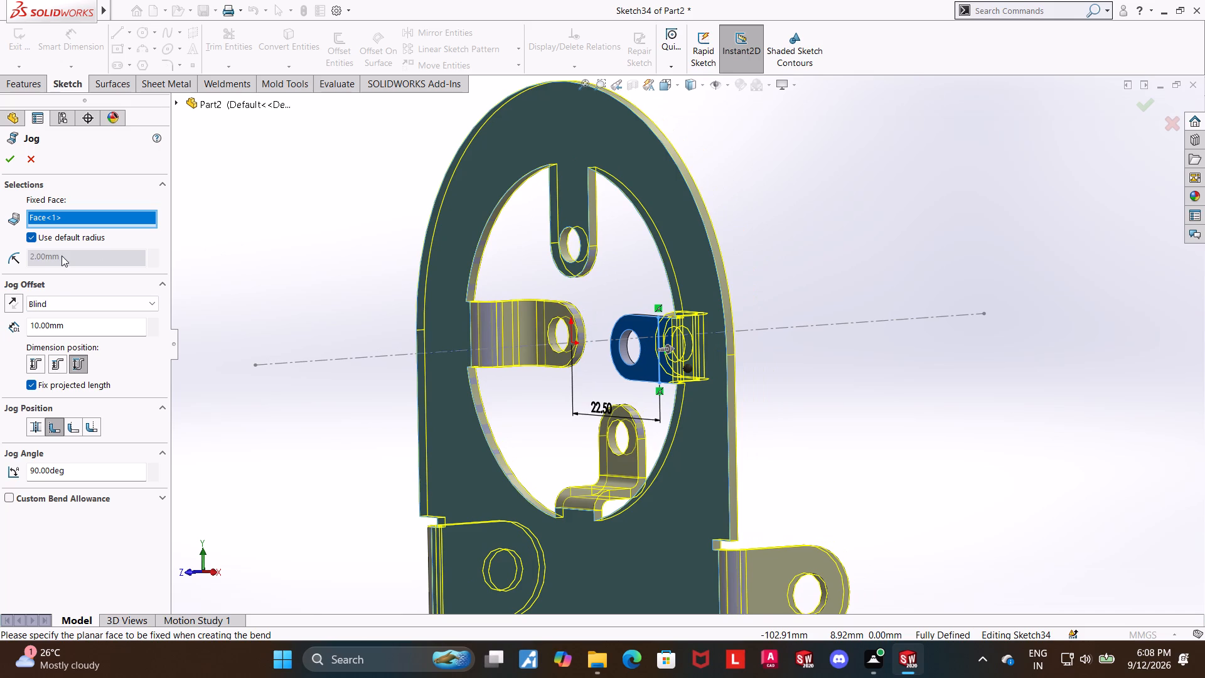
left_click(32, 232)
type("1.5")
key("Return")
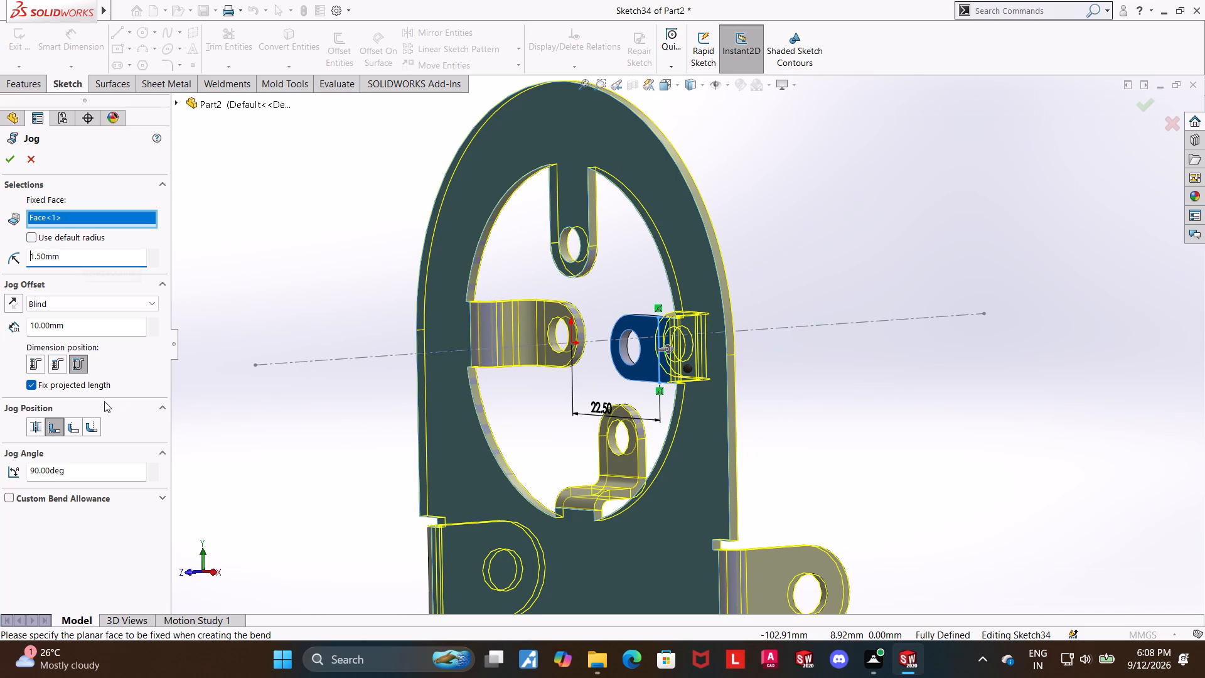
left_click(4, 159)
left_click(290, 282)
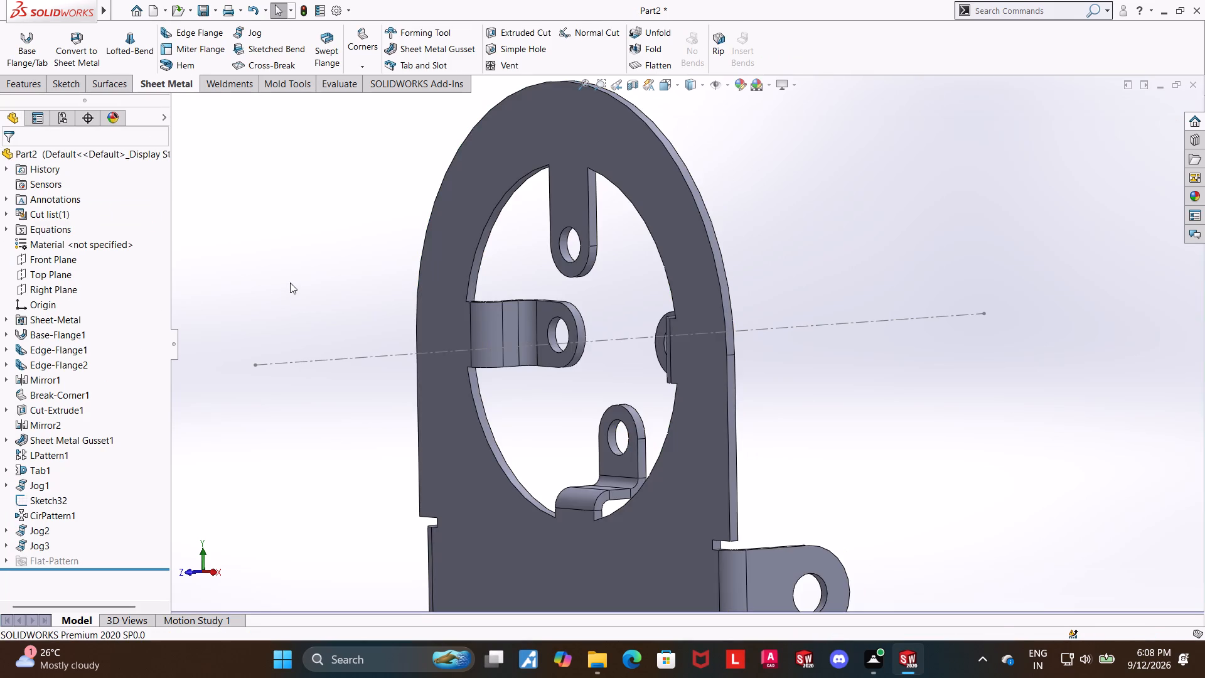
Edit Jog2 on the left tab to override the default radius with a 1.5 mm bend radius.
middle_click_drag(236, 297, 281, 329)
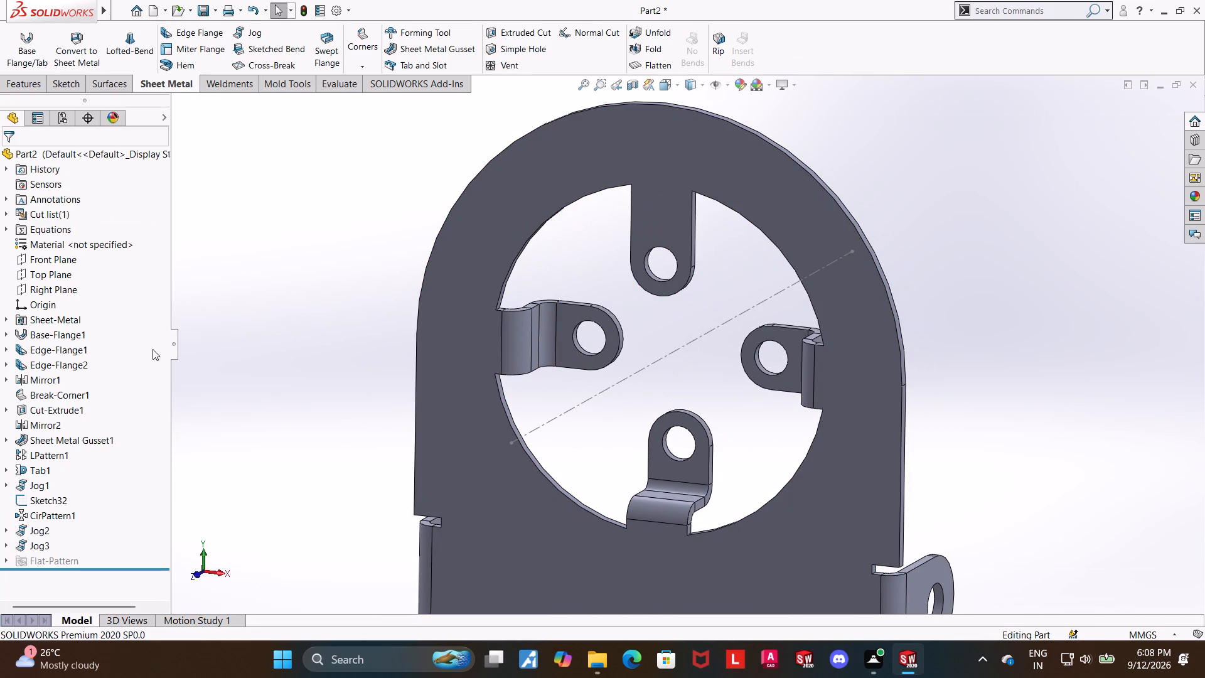
left_click(43, 532)
left_click(56, 497)
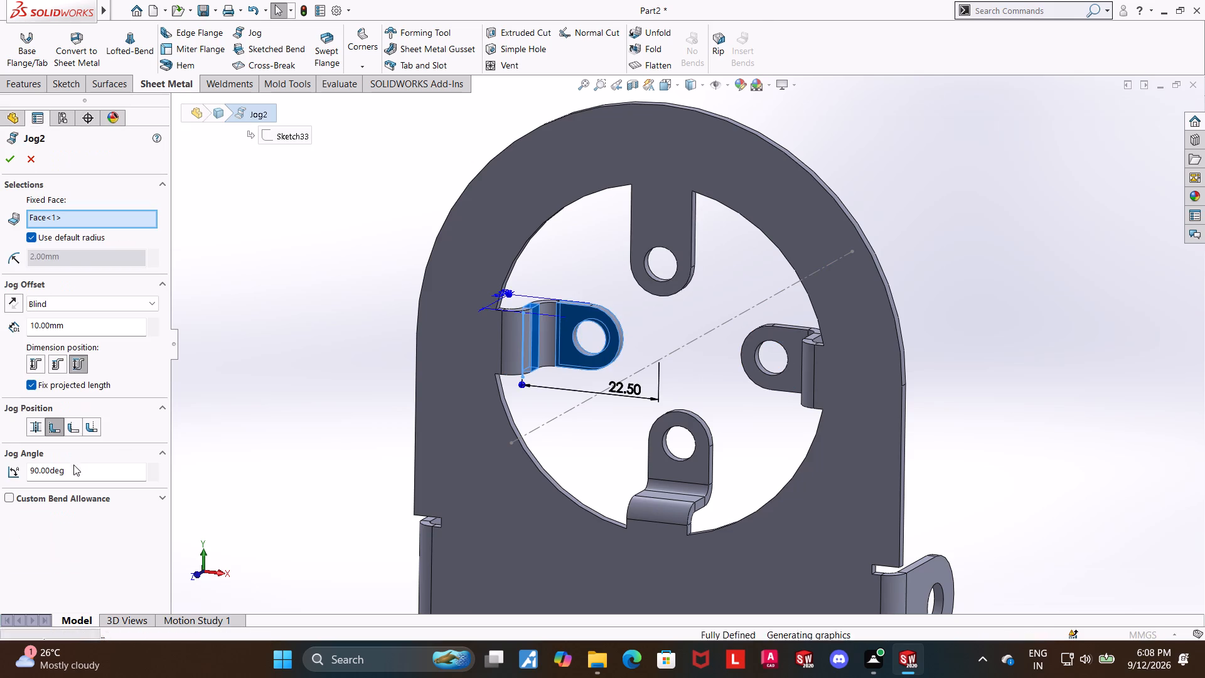
left_click(35, 237)
type("1.5")
key("Return")
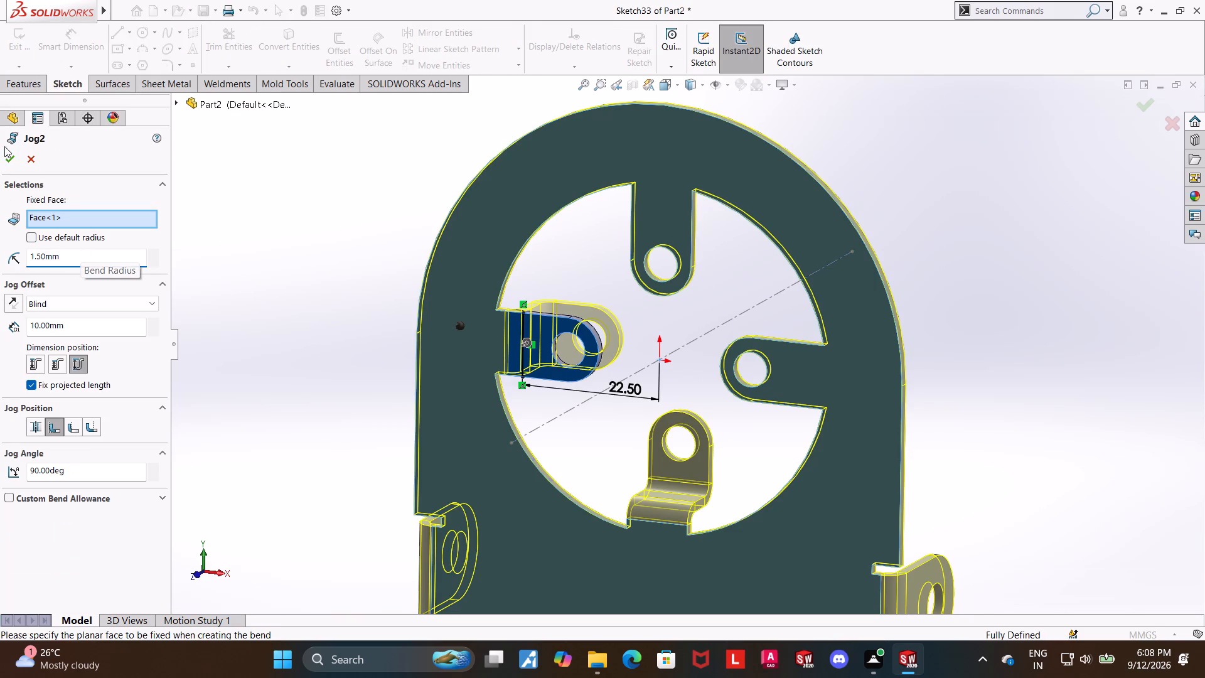
left_click(15, 158)
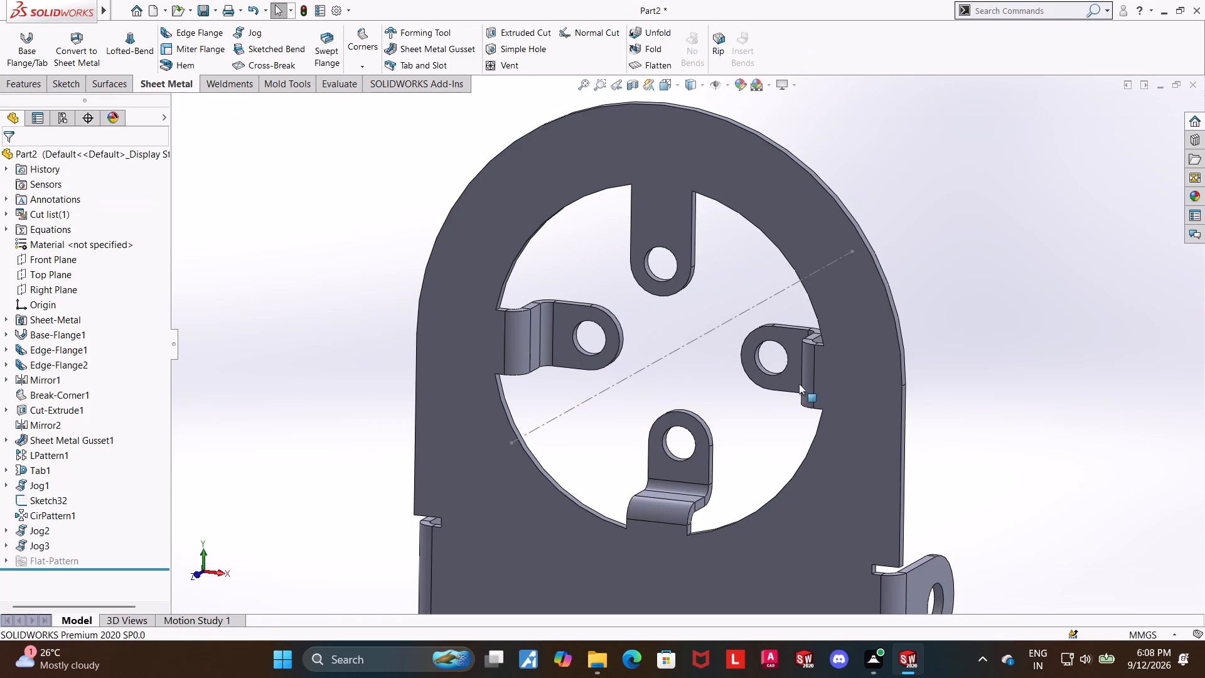
Start a sketch on the plate's front face and draw a 10 mm horizontal line across the top tab from edge to edge.
middle_click_drag(913, 380, 973, 360)
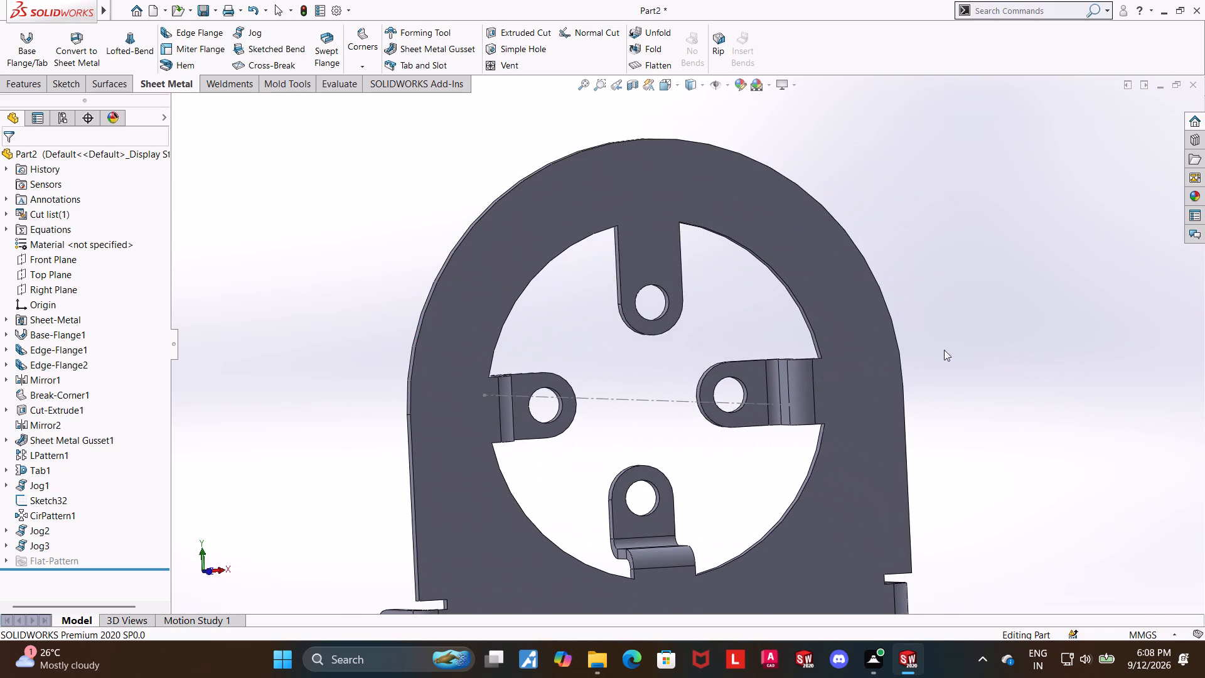
middle_click_drag(973, 320, 931, 321)
scroll(931, 321, "up", 2)
scroll(899, 267, "down", 2)
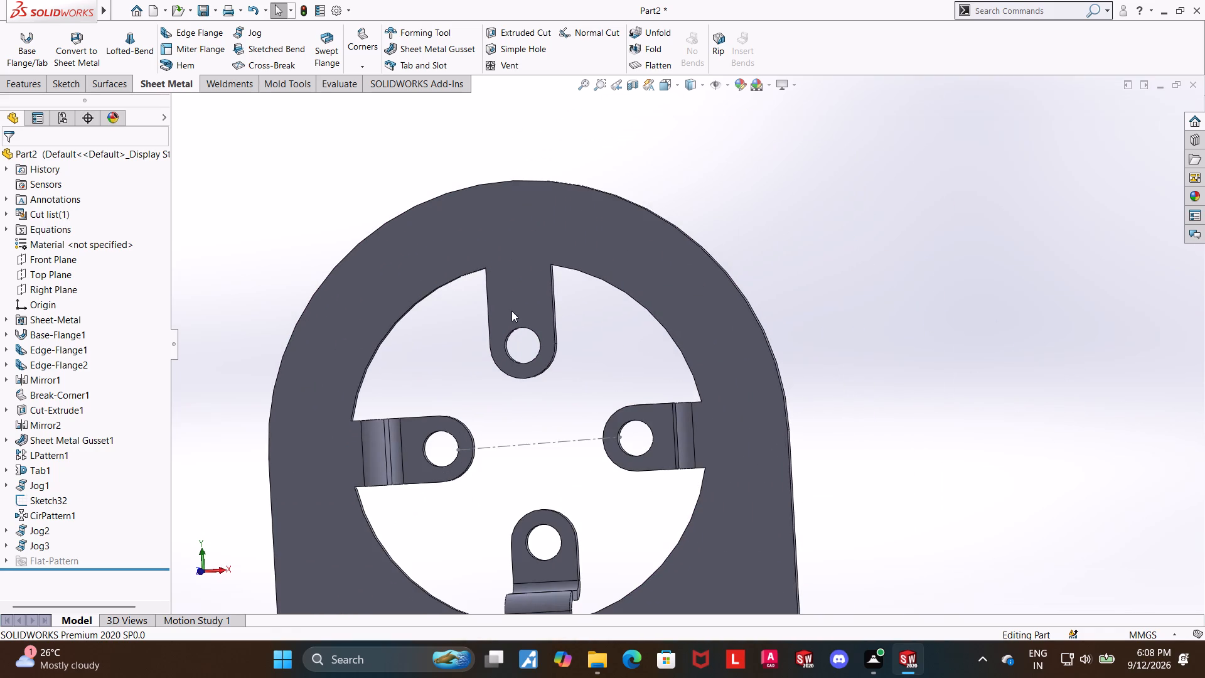
left_click(511, 308)
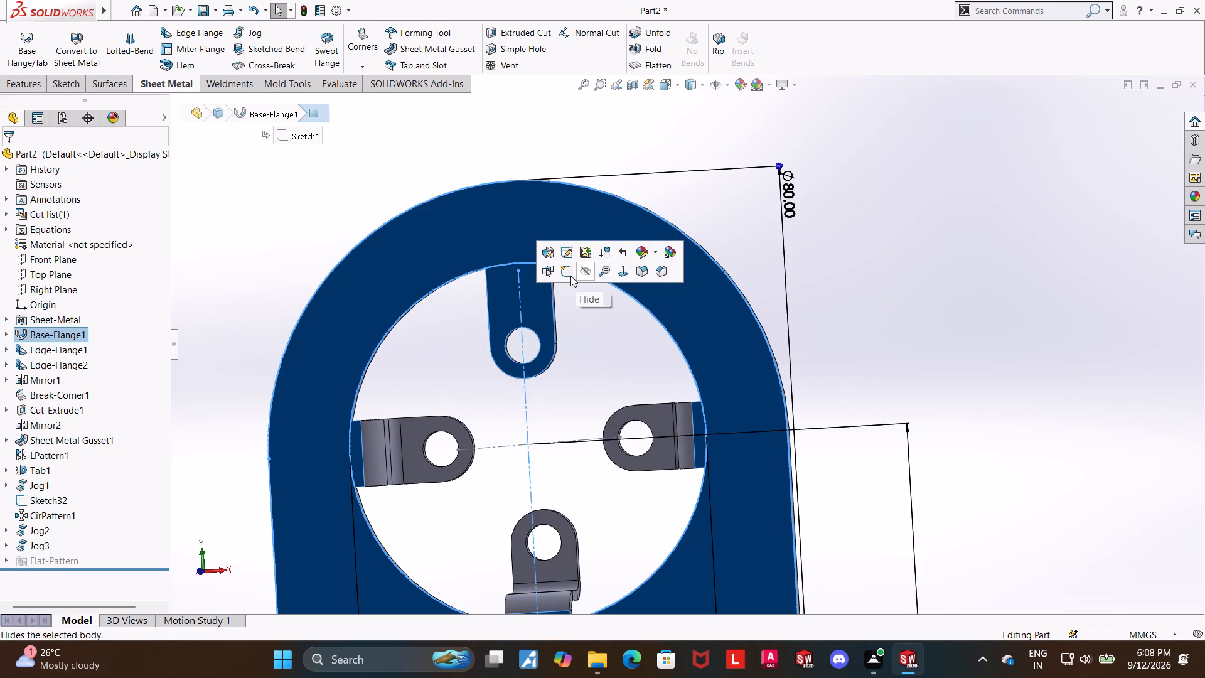
left_click(902, 323)
middle_click_drag(953, 311, 935, 309)
left_click(529, 303)
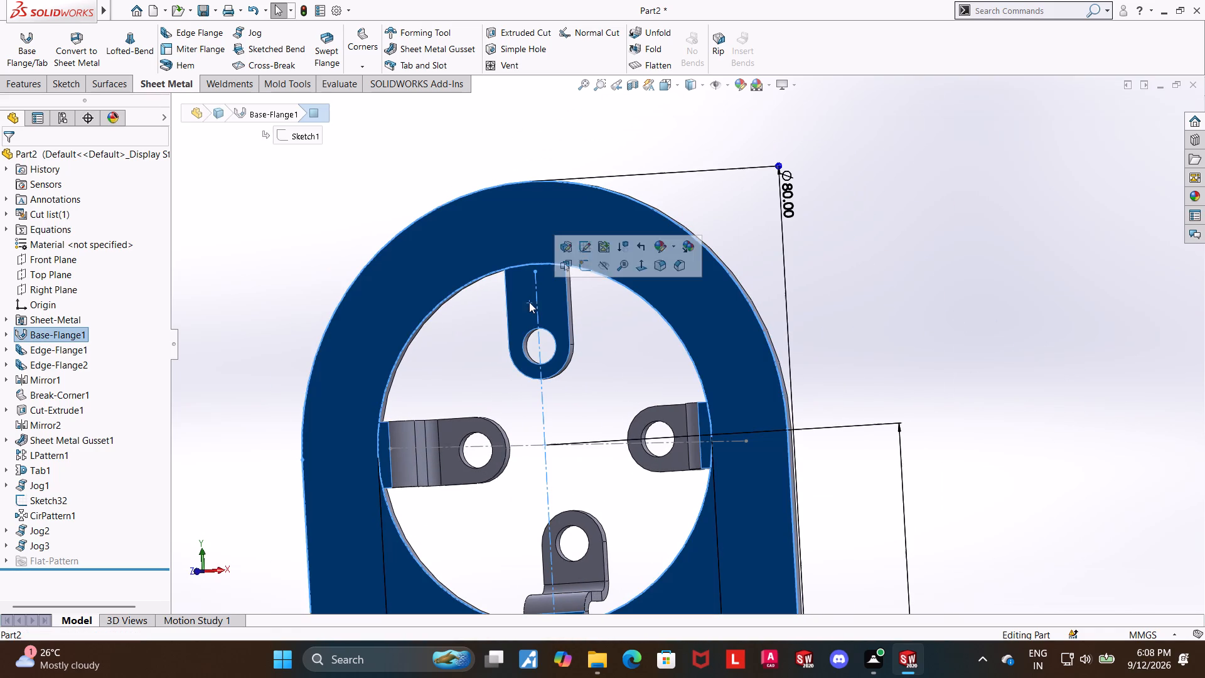
left_click(584, 264)
left_click(73, 574)
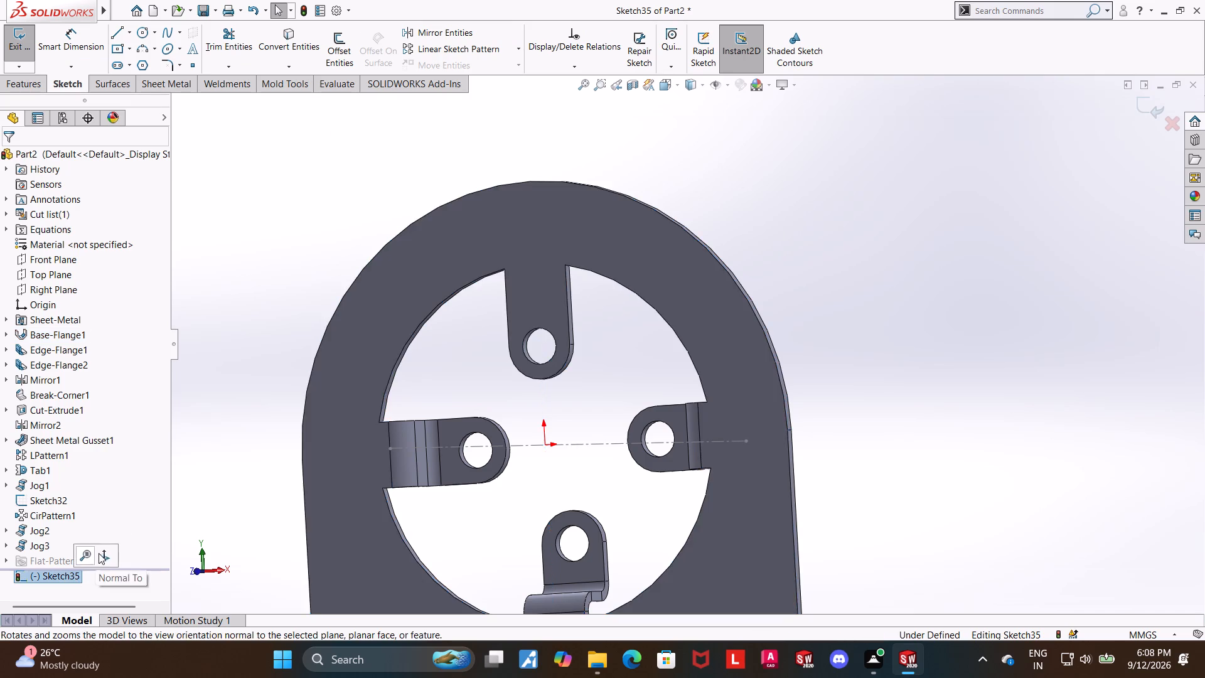
left_click(101, 551)
left_click(124, 39)
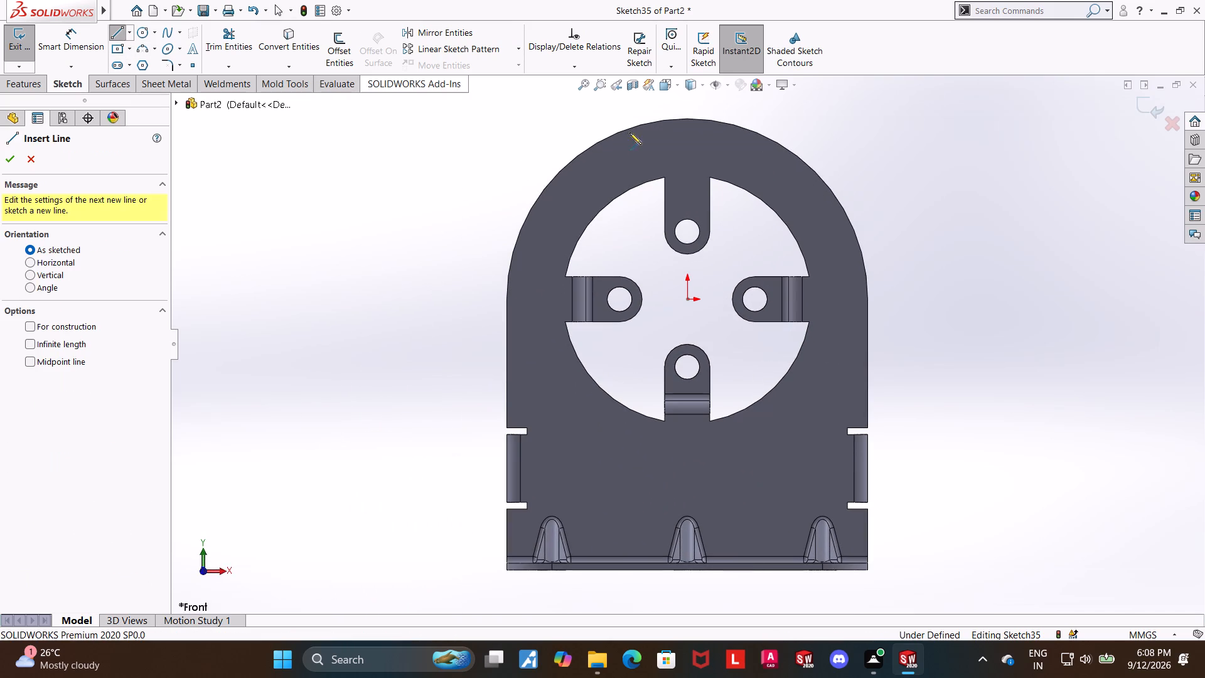
scroll(760, 166, "down", 4)
left_click(552, 260)
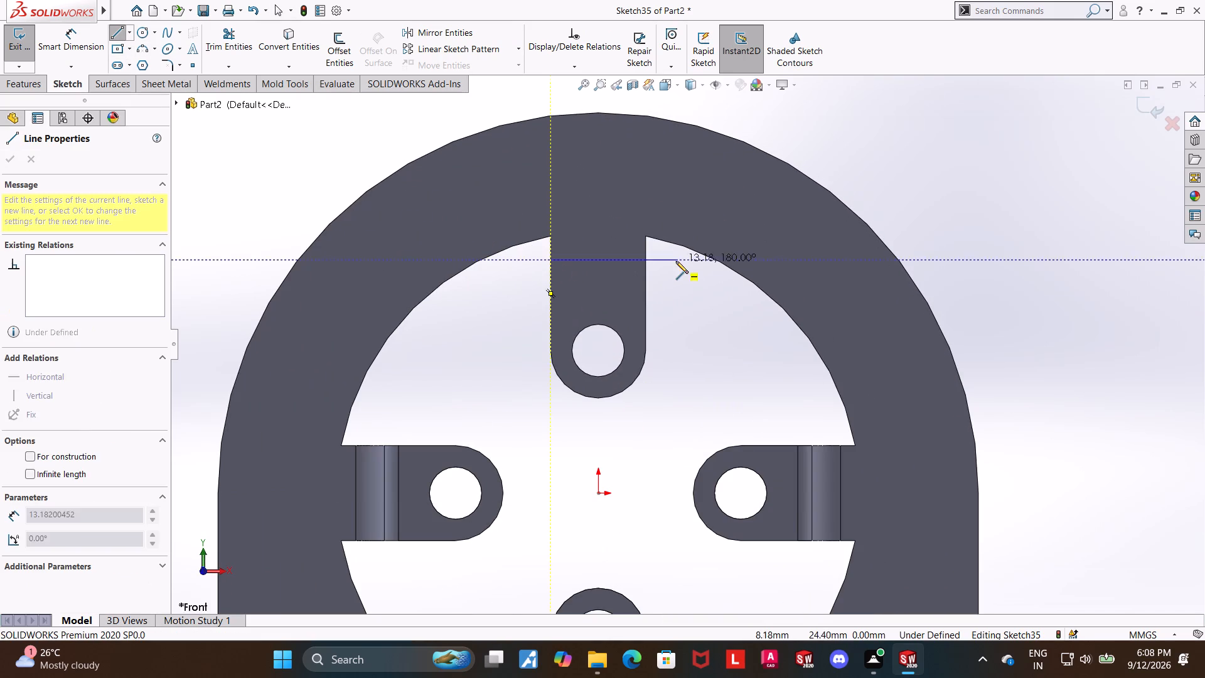
left_click(645, 258)
key("Escape")
key("Escape")
key("Escape")
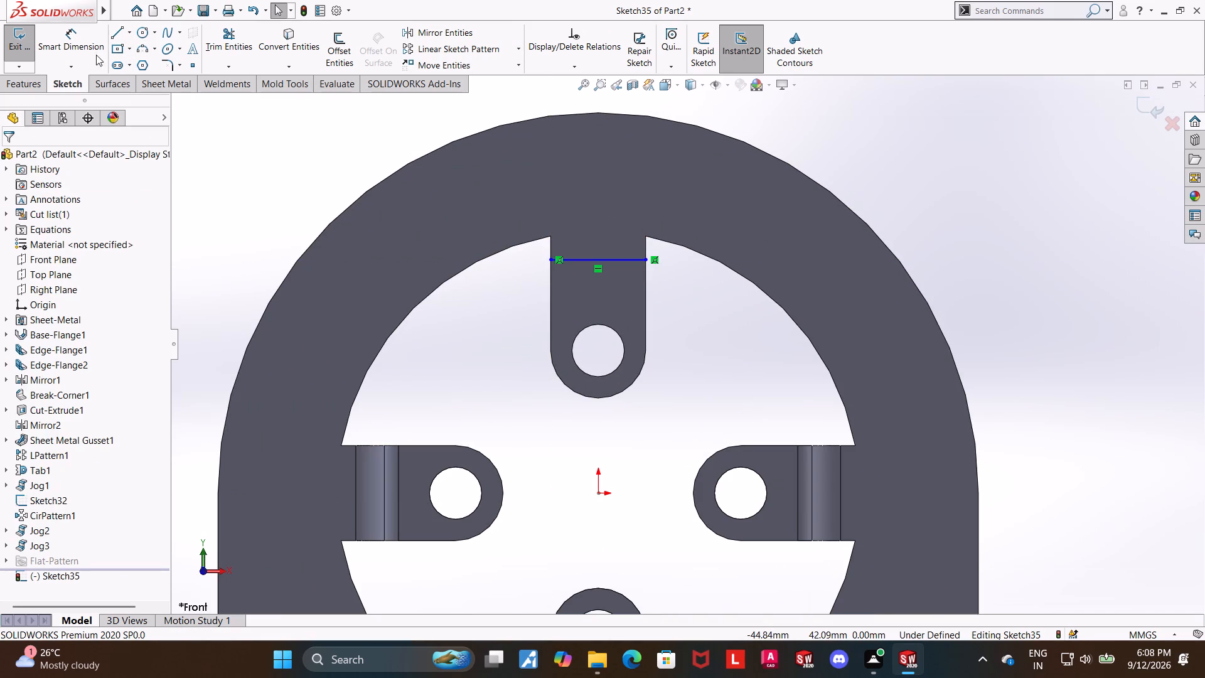
Dimension the top tab's line 22.5 mm from the origin and exit the sketch.
left_click(68, 48)
left_click(614, 258)
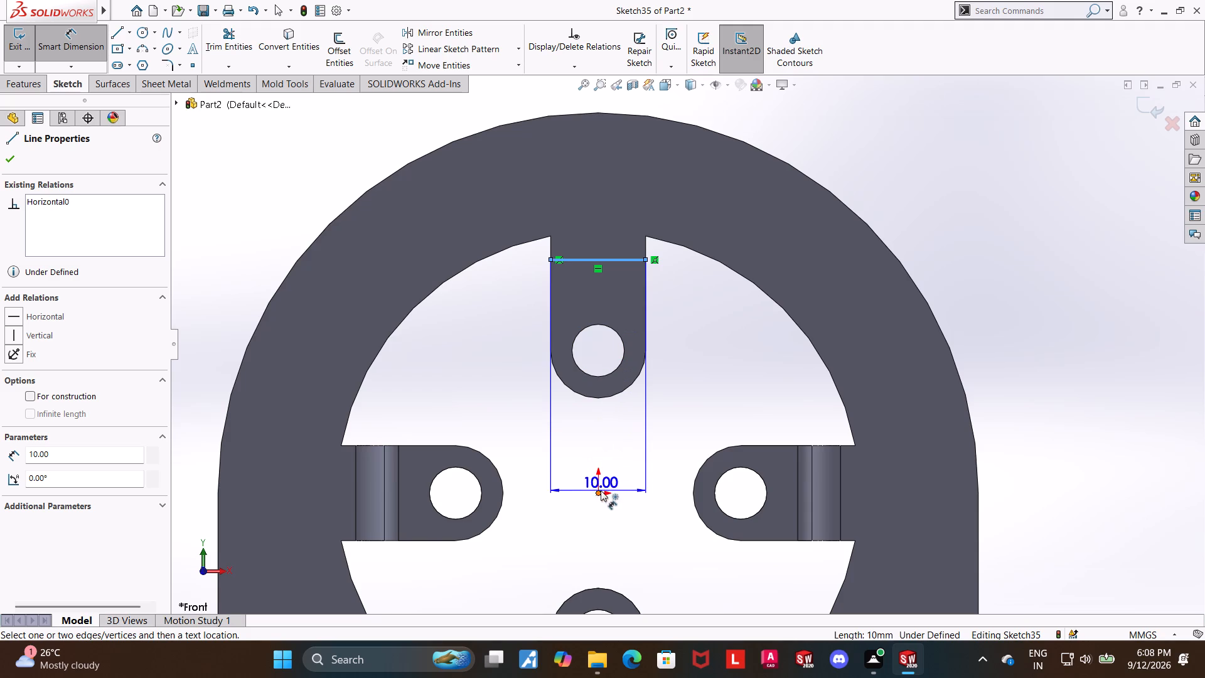
left_click(601, 490)
left_click(640, 460)
type("22.5")
key("Return")
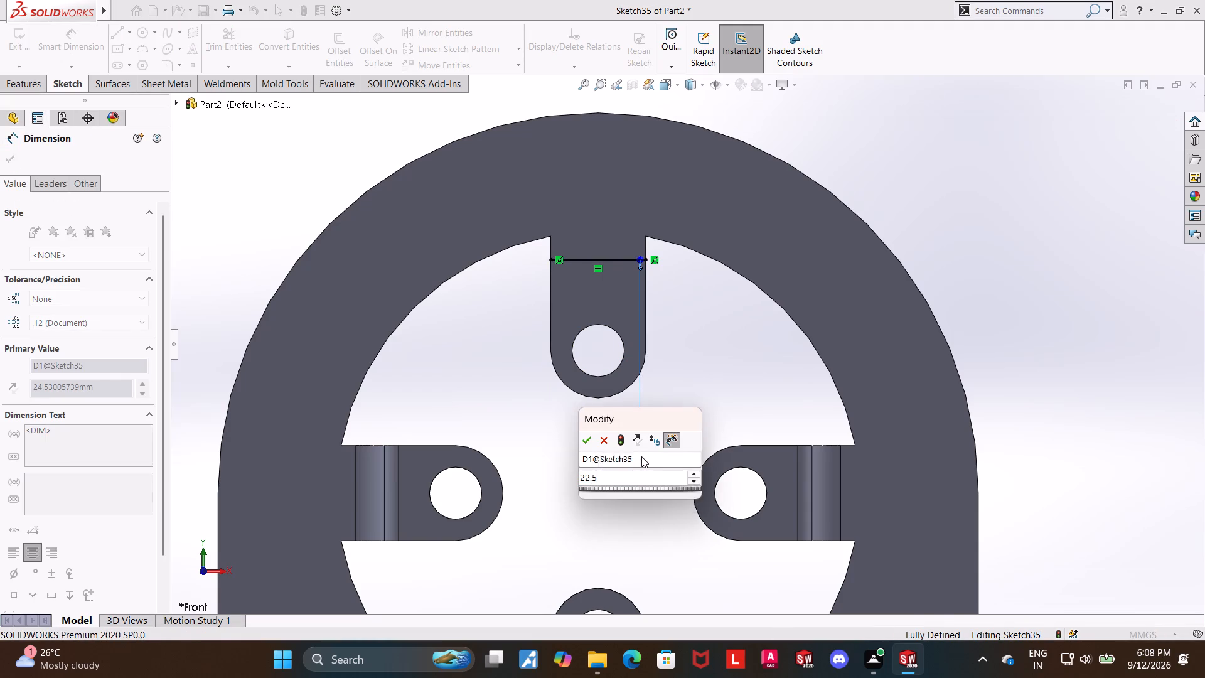
key("Escape")
key("Escape")
left_click(1154, 111)
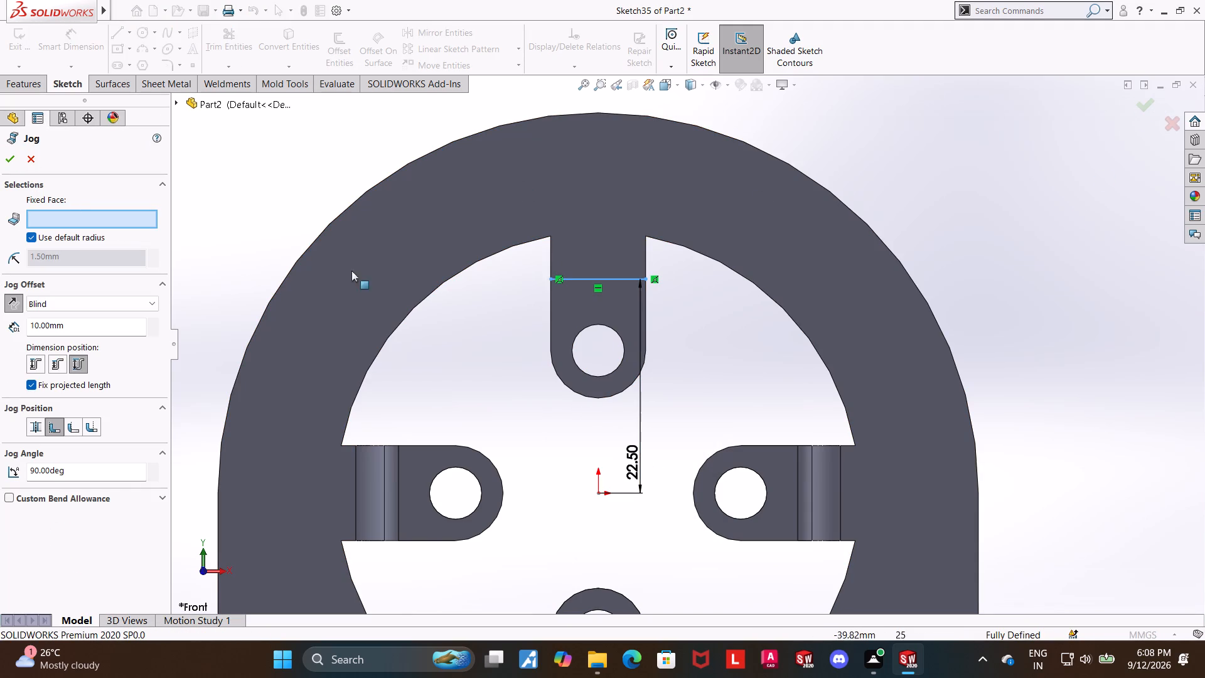
Jog the top tab rearward with the plate face fixed, 1.5 mm bend radius, 10 mm offset and 90° angle.
left_click(619, 222)
middle_click_drag(1101, 353, 1049, 364)
left_click(14, 303)
middle_click_drag(360, 265, 321, 251)
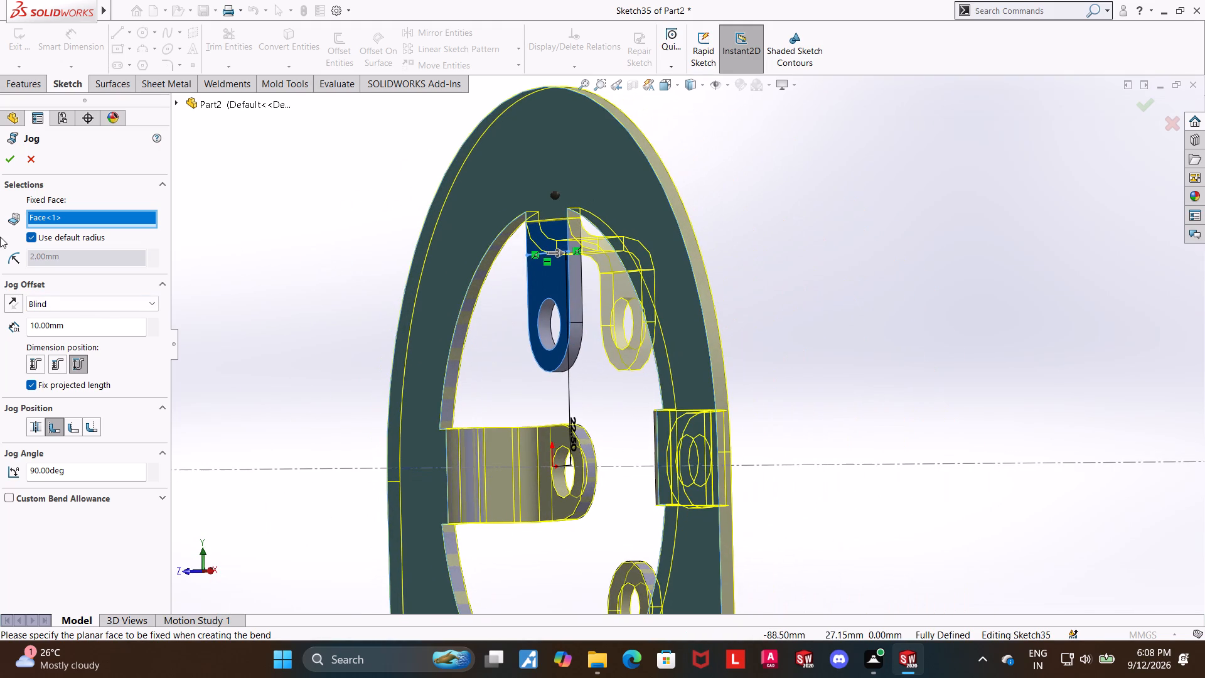
left_click(29, 236)
type("1.5")
key("Return")
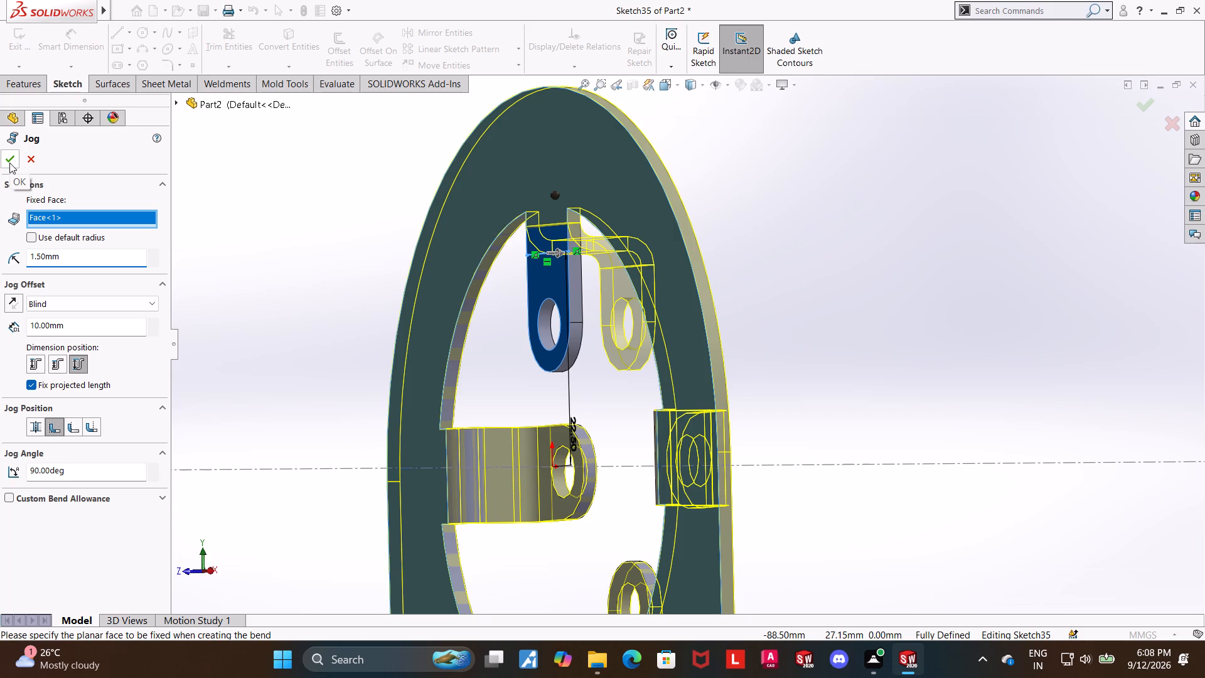
left_click(9, 163)
left_click(913, 349)
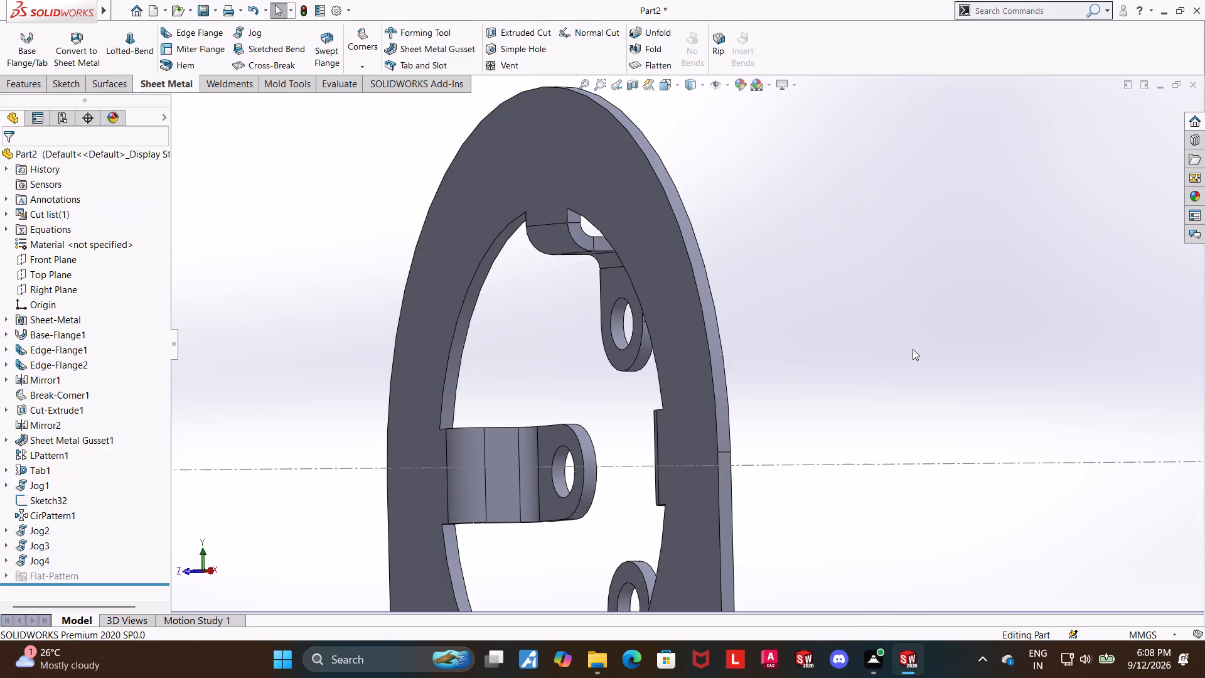
Examine the four jogged inner tabs from the side and front to check their direction and offset.
scroll(882, 367, "up", 6)
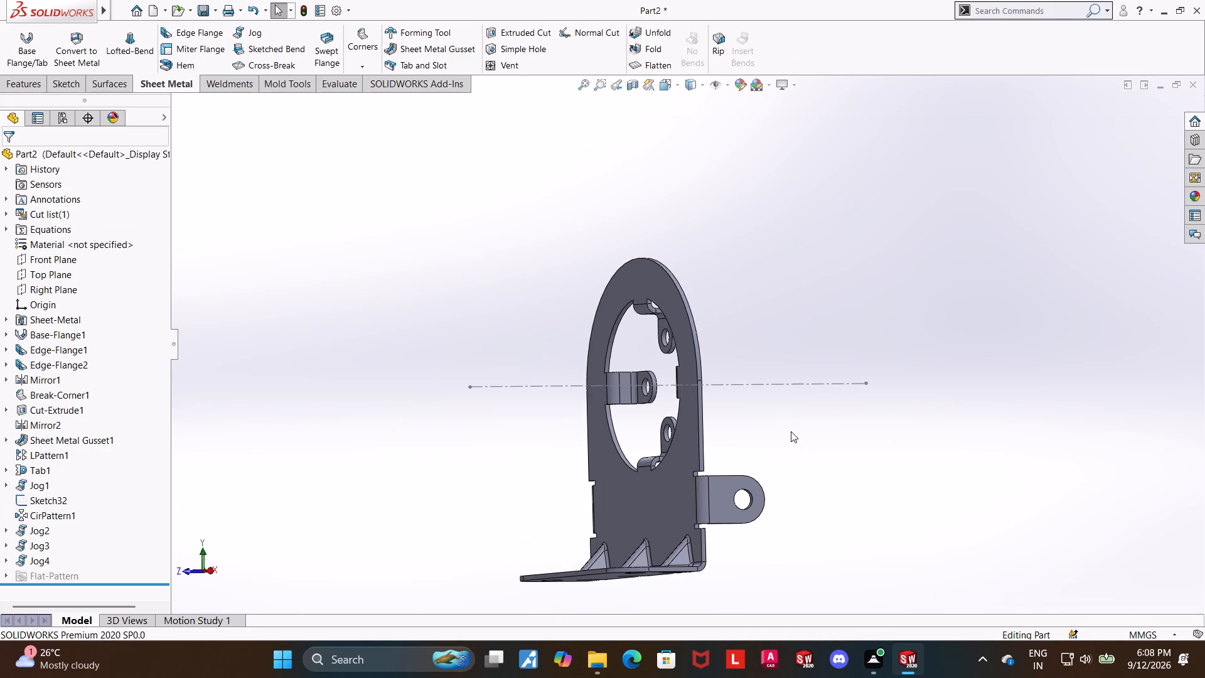
middle_click_drag(791, 431, 825, 485)
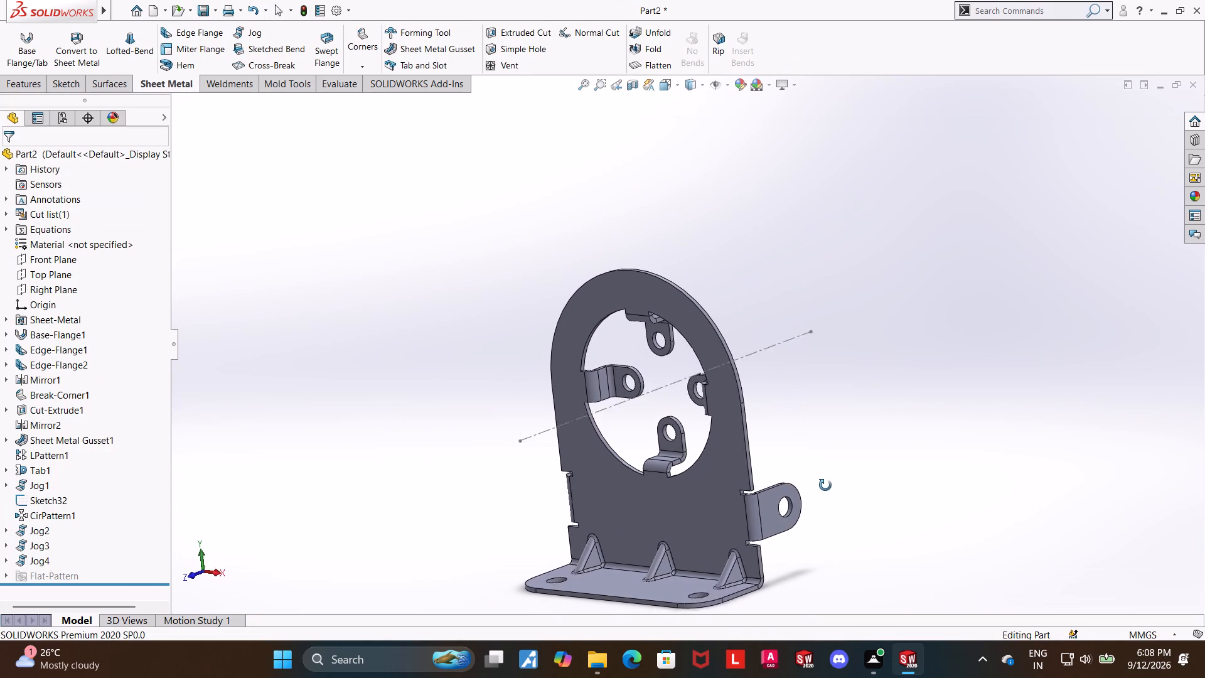
middle_click_drag(825, 485, 837, 491)
scroll(715, 404, "down", 2)
middle_click_drag(899, 460, 808, 464)
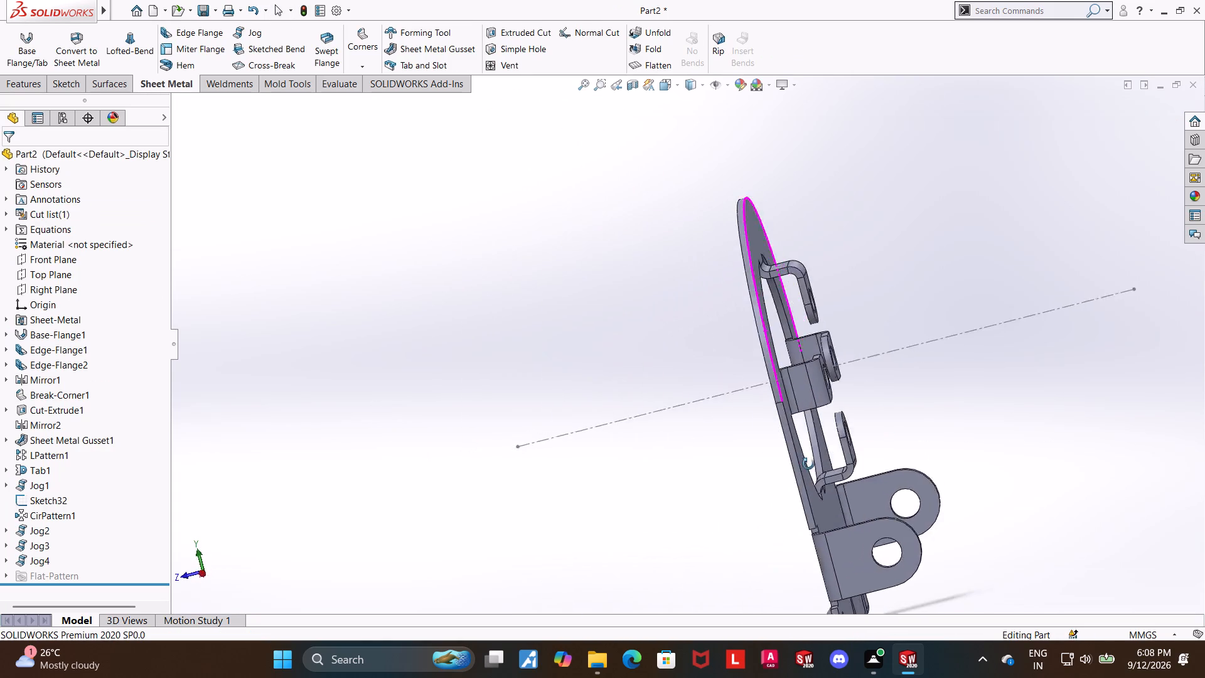
middle_click_drag(808, 464, 836, 450)
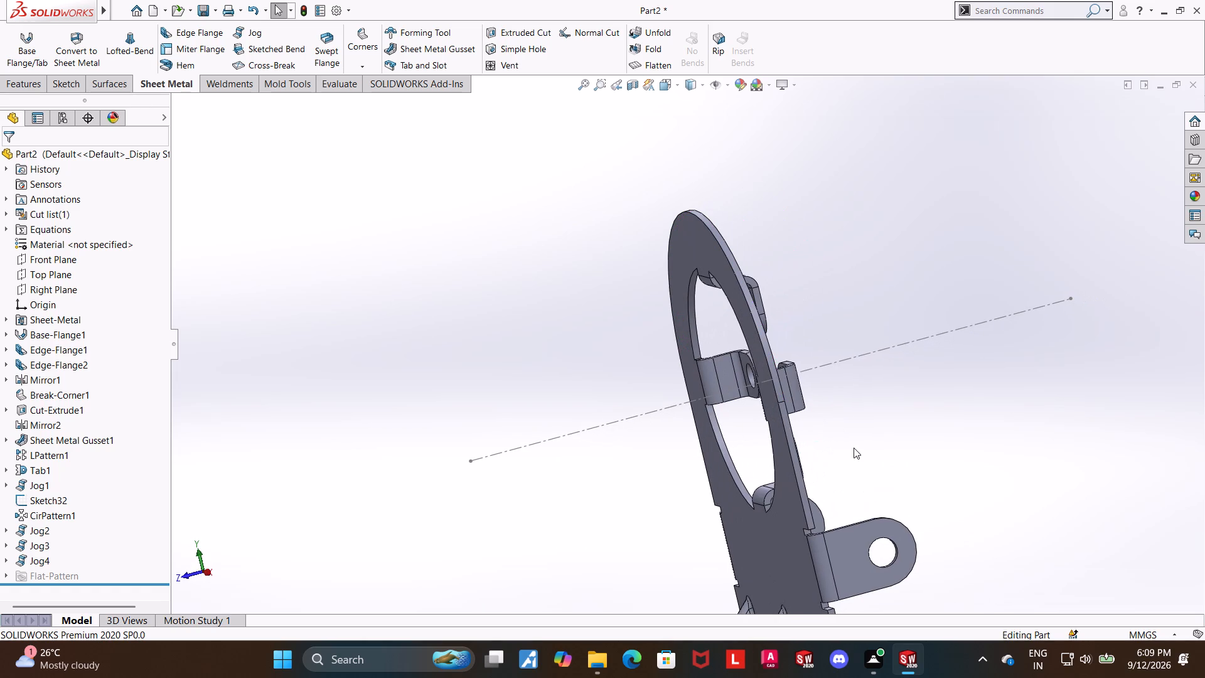
middle_click_drag(855, 448, 828, 389)
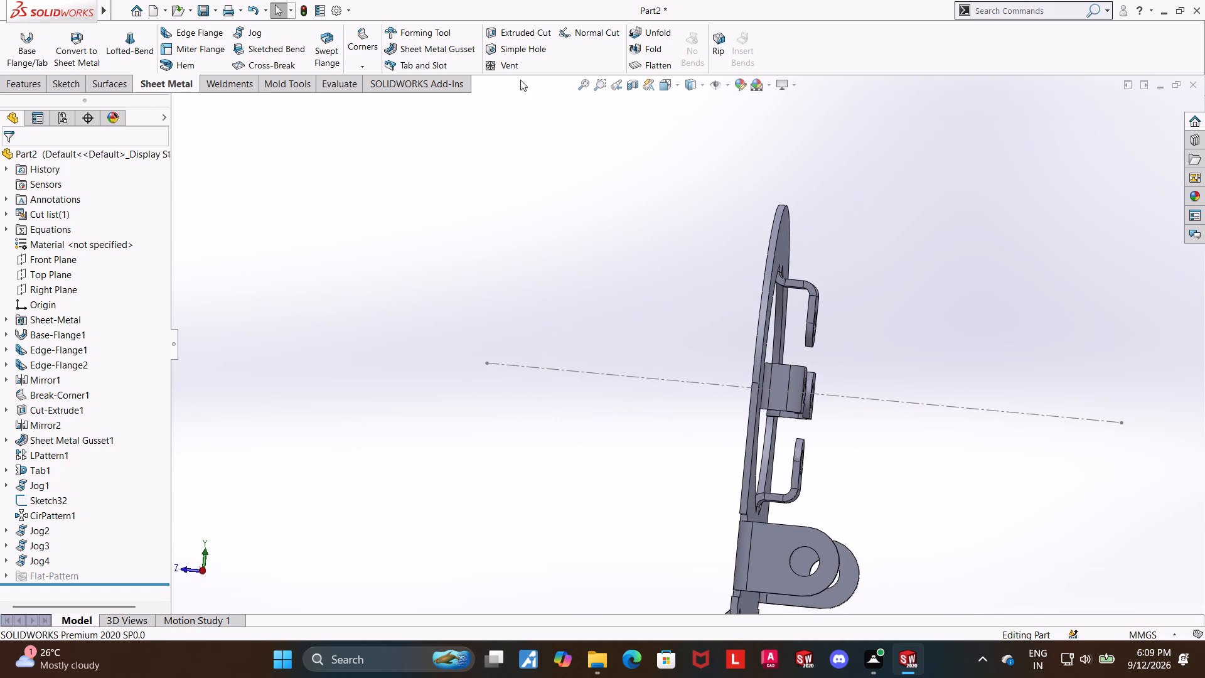
left_click(666, 84)
left_click(574, 421)
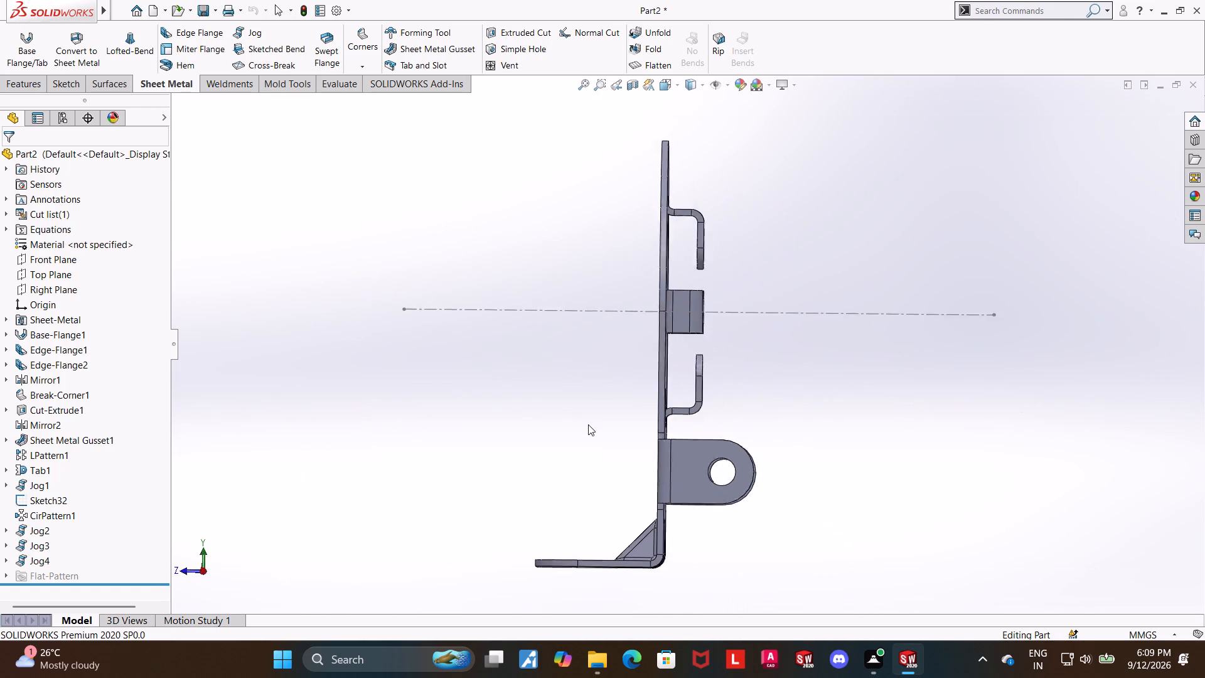
middle_click_drag(547, 415, 631, 426)
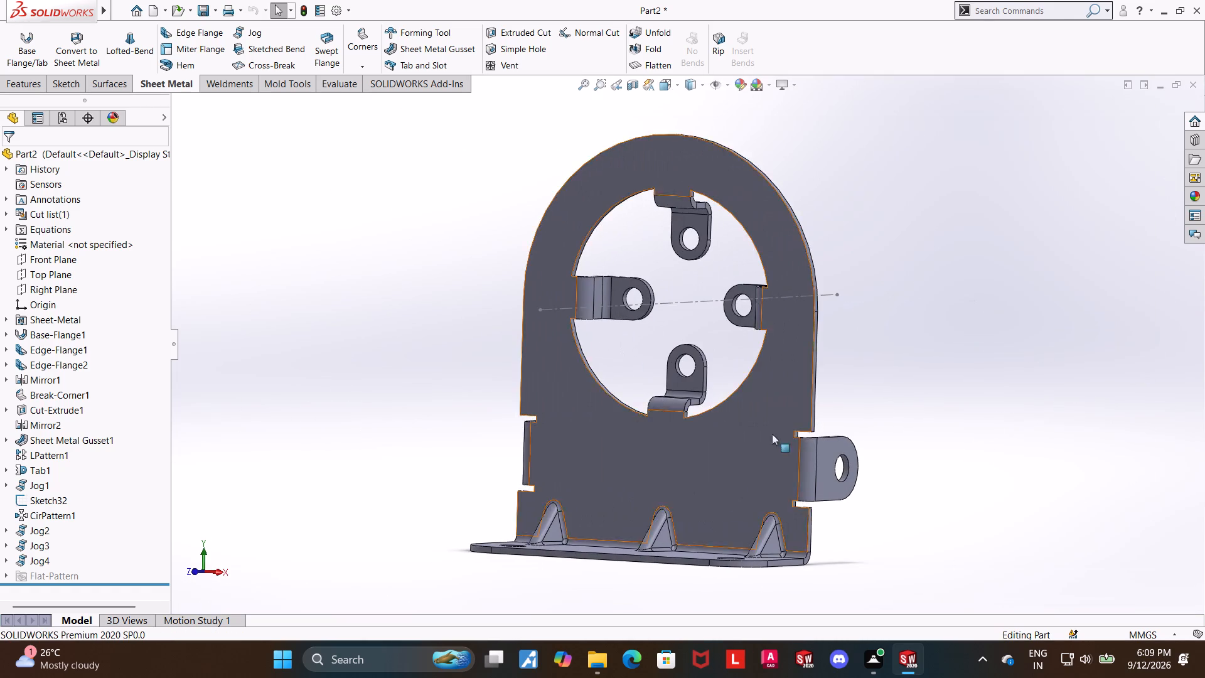
scroll(864, 399, "up", 2)
scroll(815, 254, "down", 1)
middle_click_drag(811, 302, 828, 334)
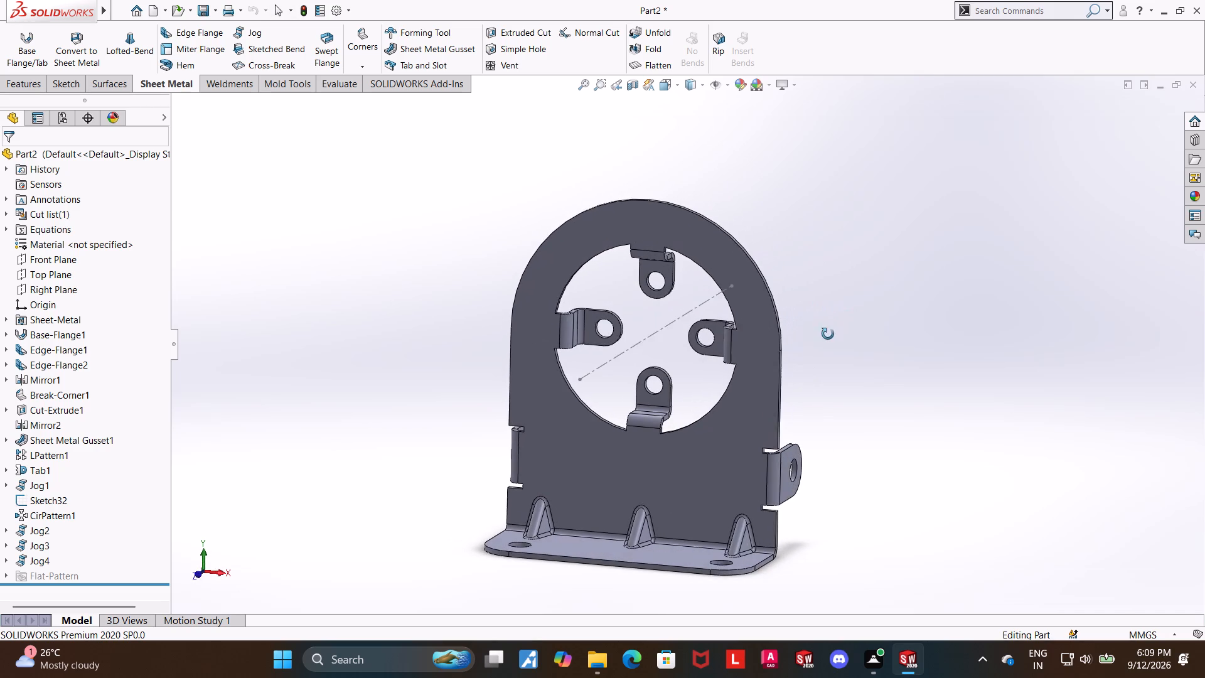
middle_click_drag(828, 334, 824, 333)
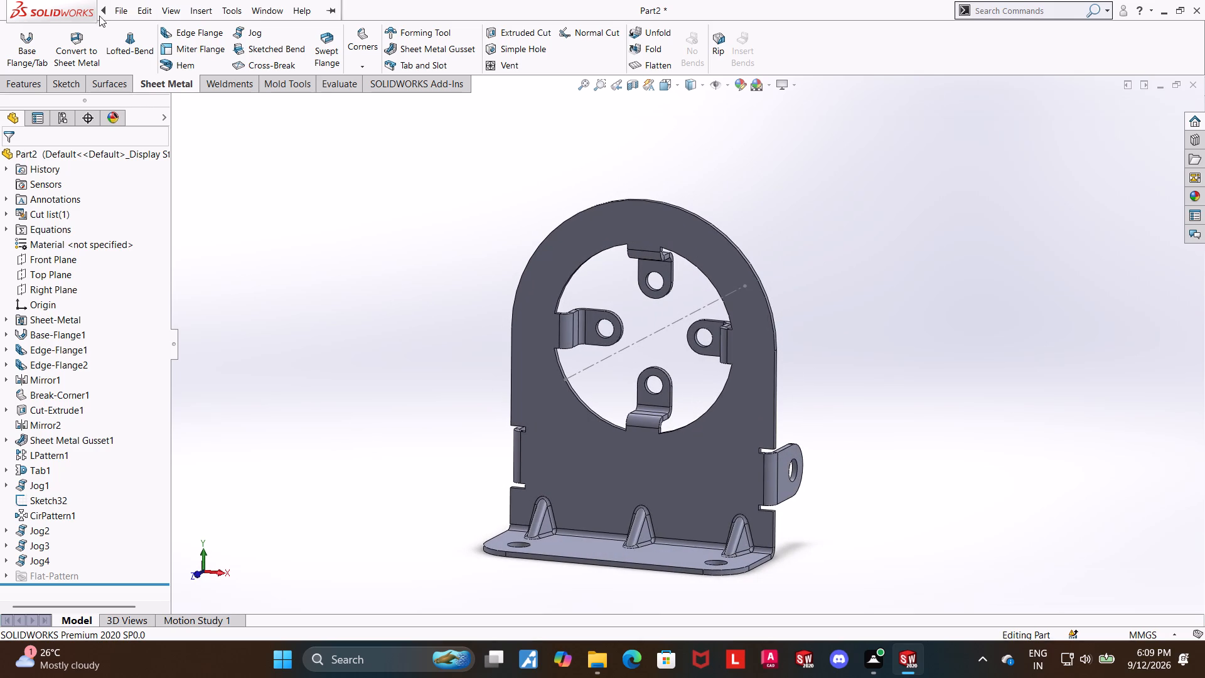
Save the part as "motor mounting bracket" in the Downloads folder.
left_click(124, 8)
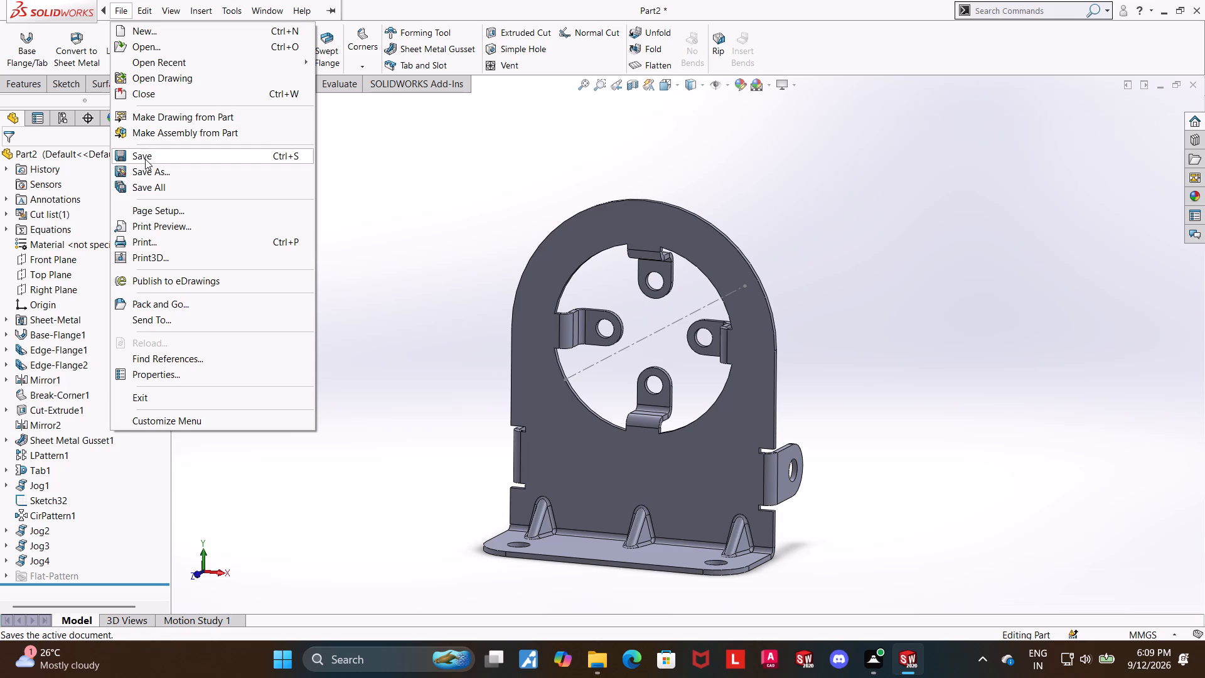
left_click(147, 178)
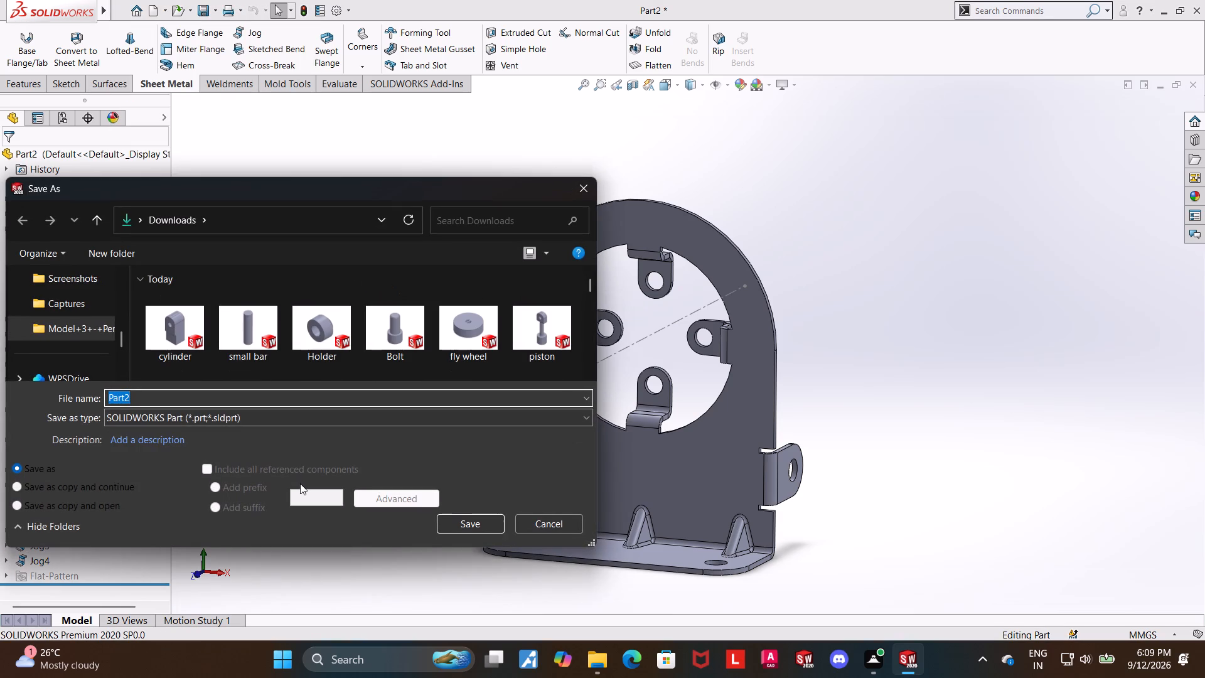
type("motot")
key("BackSpace")
type("r mounting bracket")
key("Return")
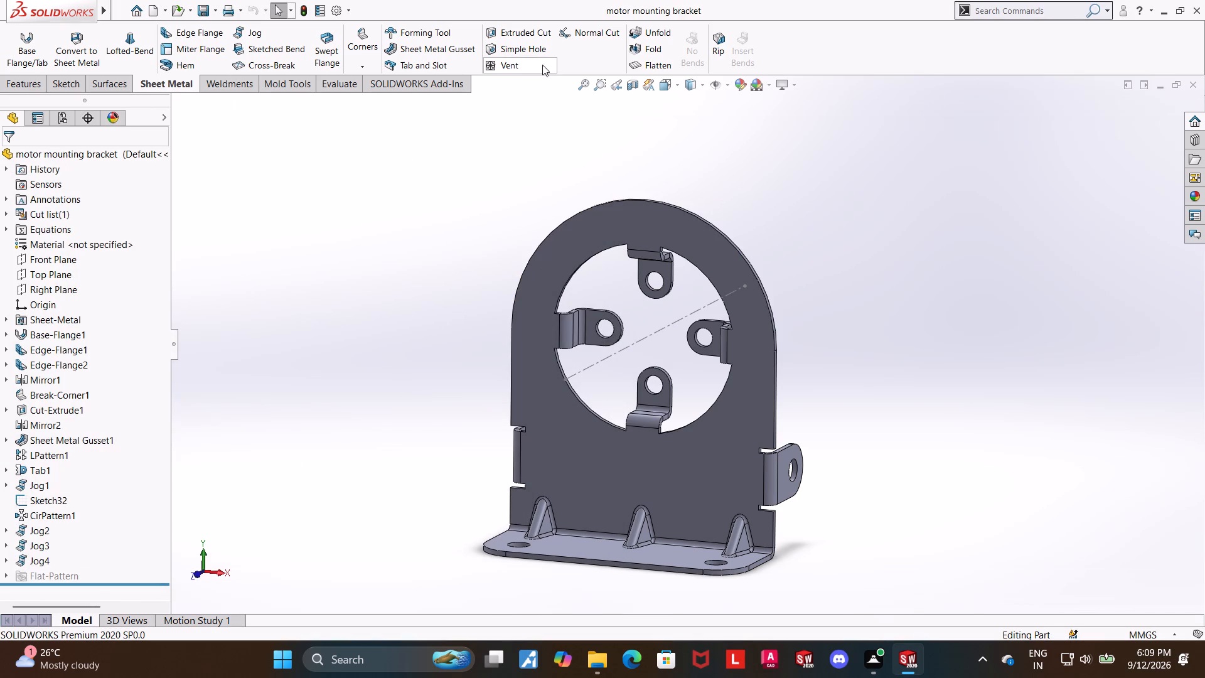
Flatten the bracket to its flat pattern.
left_click(647, 65)
scroll(816, 337, "up", 3)
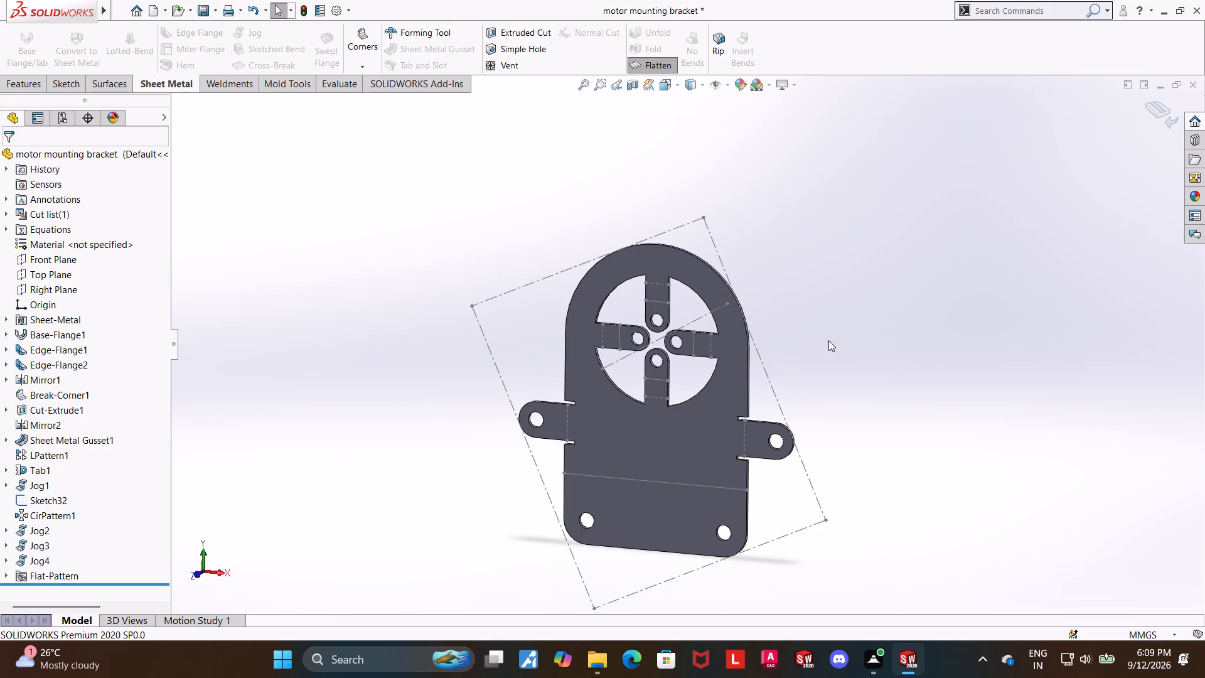
scroll(795, 395, "down", 1)
Export the flat pattern as a Dwg file named "motor mounting bracket" in the Downloads folder.
right_click(647, 419)
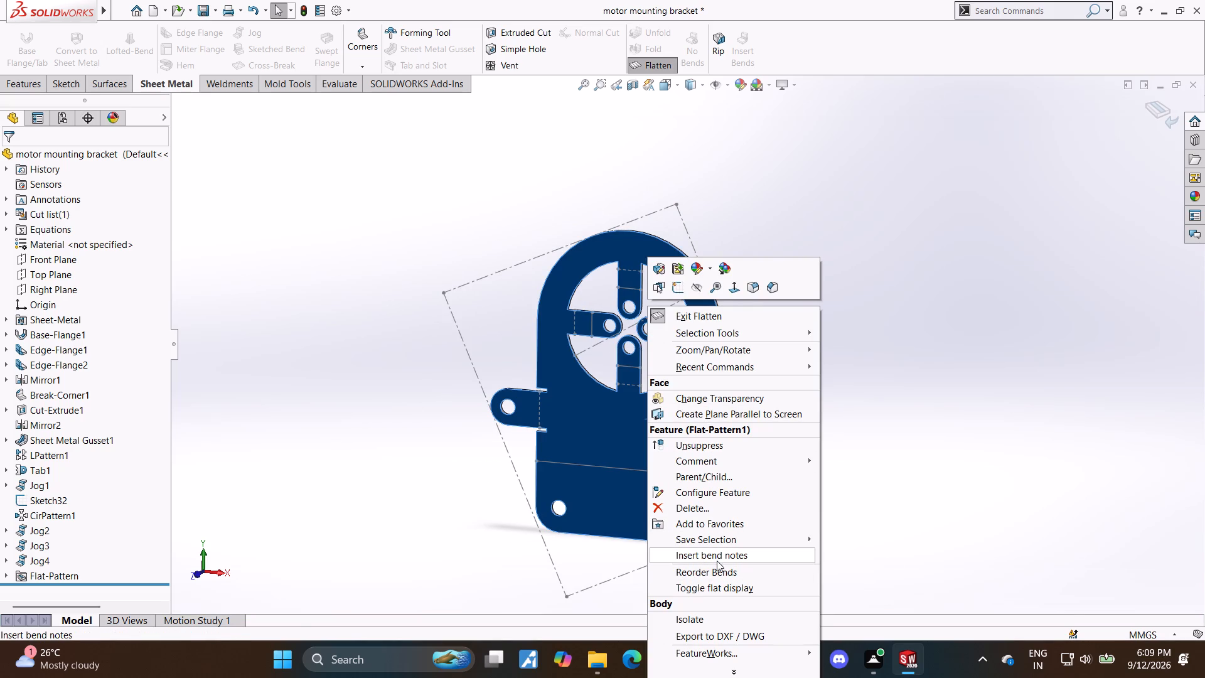
left_click(710, 638)
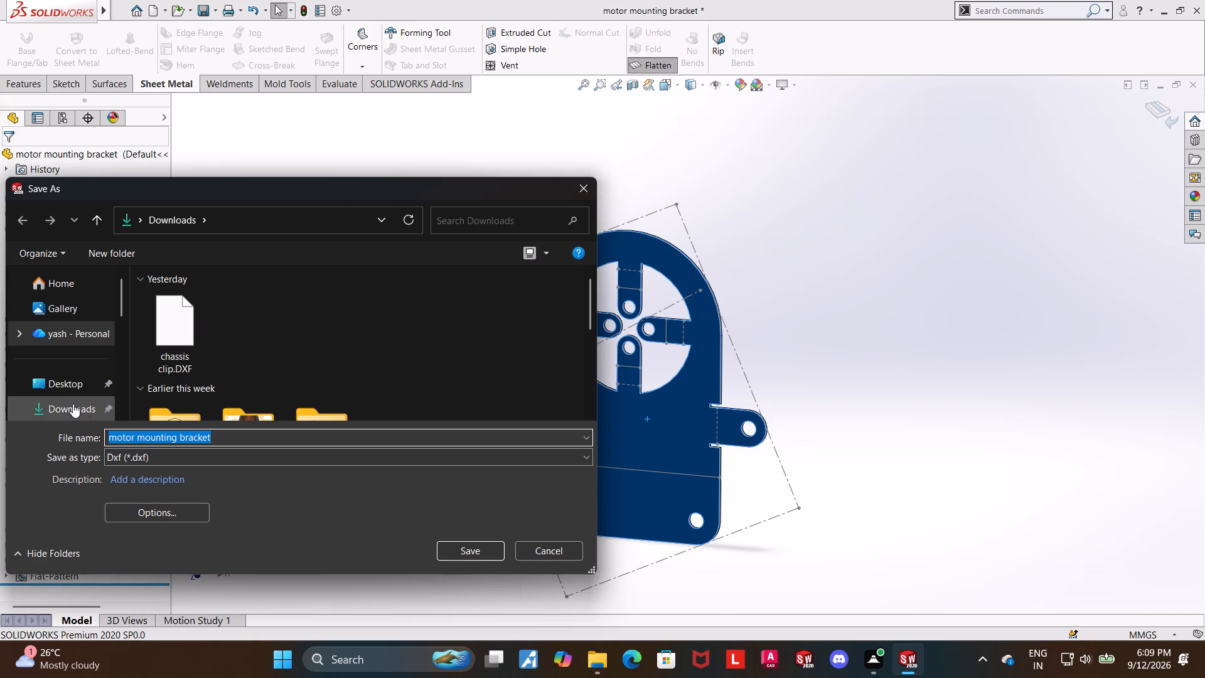
left_click(229, 461)
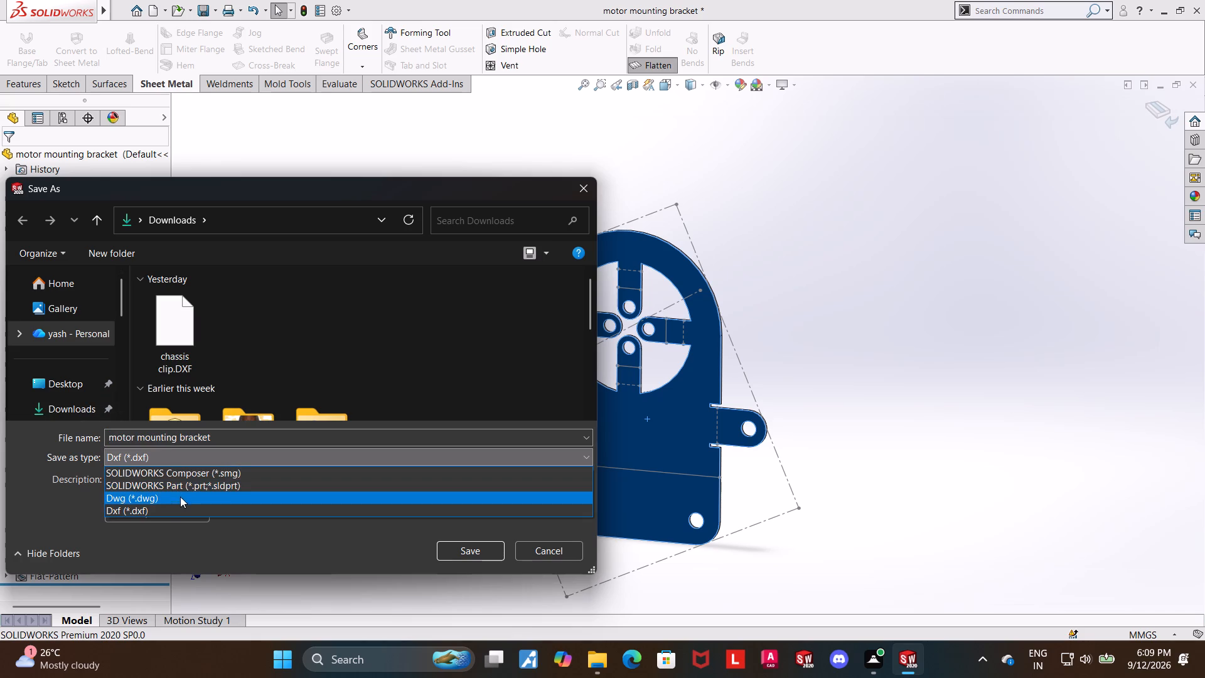
left_click(179, 498)
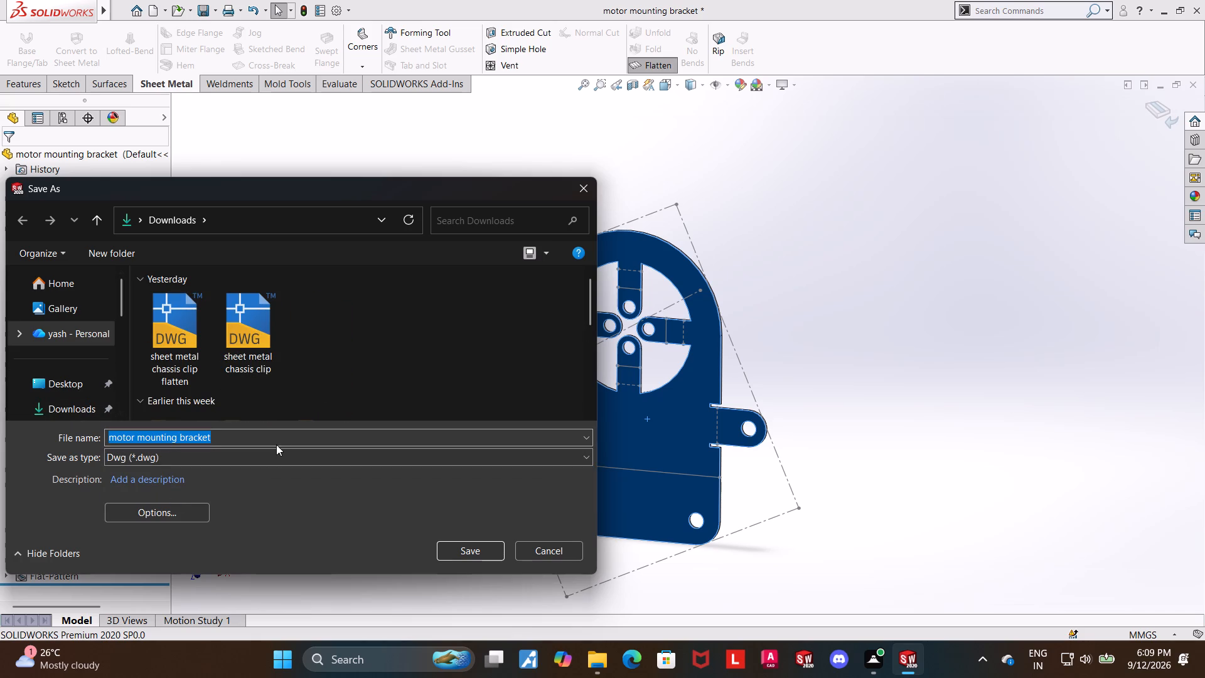
left_click(464, 548)
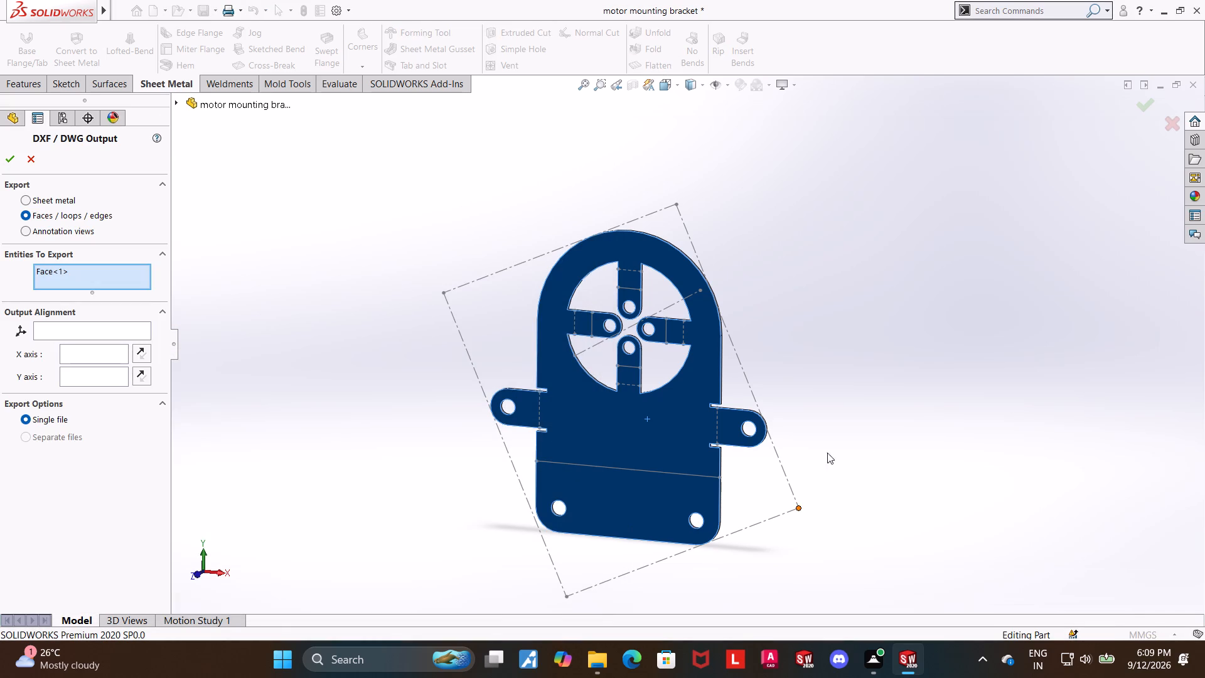
Output the DWG as sheet metal with geometry, hidden edges, bend lines, sketches and bounding box, and save it from the cleanup preview.
left_click(26, 202)
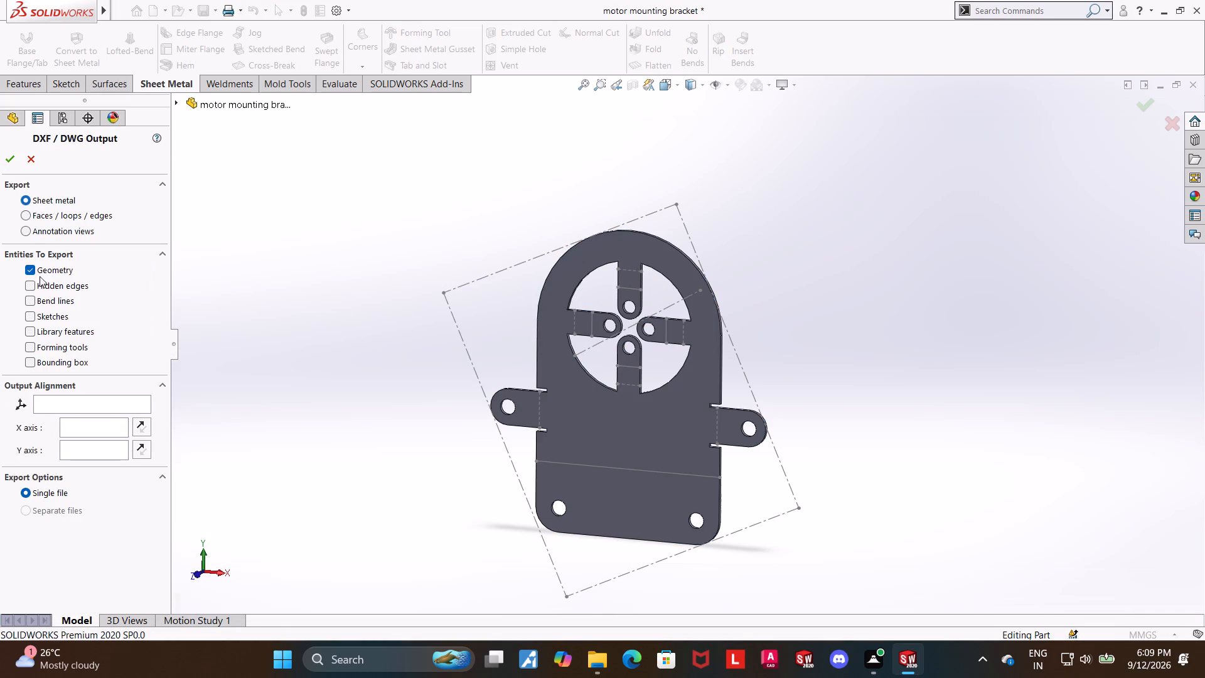
left_click(28, 282)
left_click(29, 304)
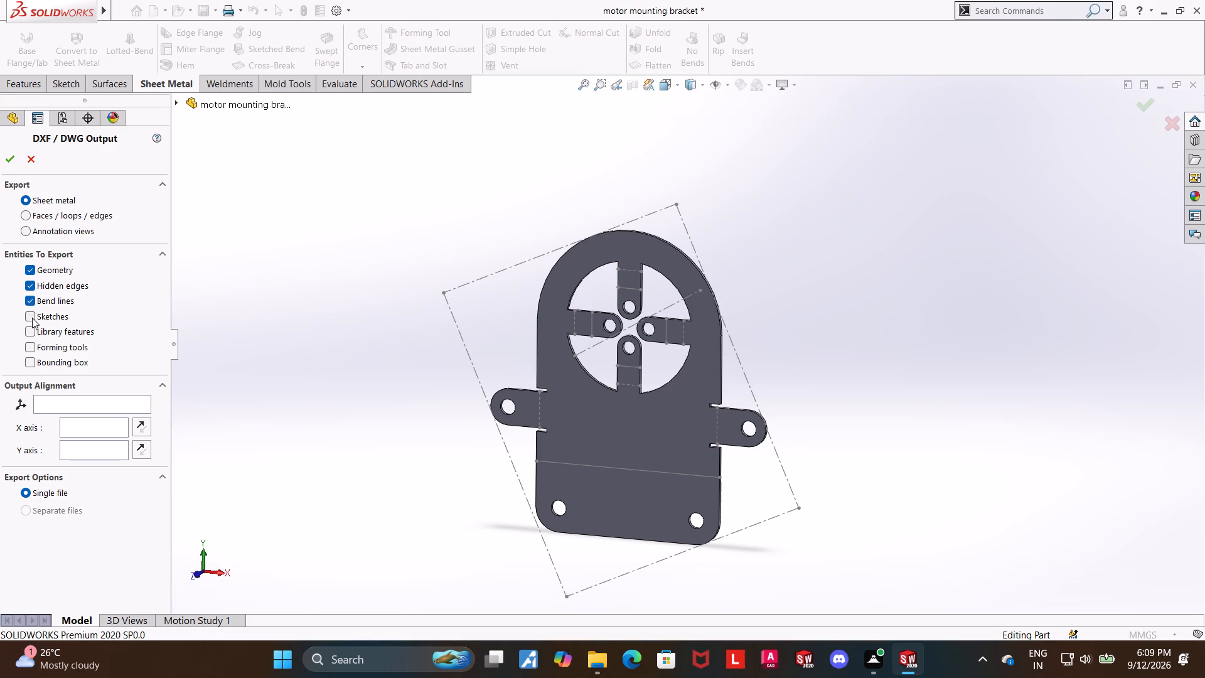
left_click(28, 318)
left_click(30, 360)
left_click(11, 163)
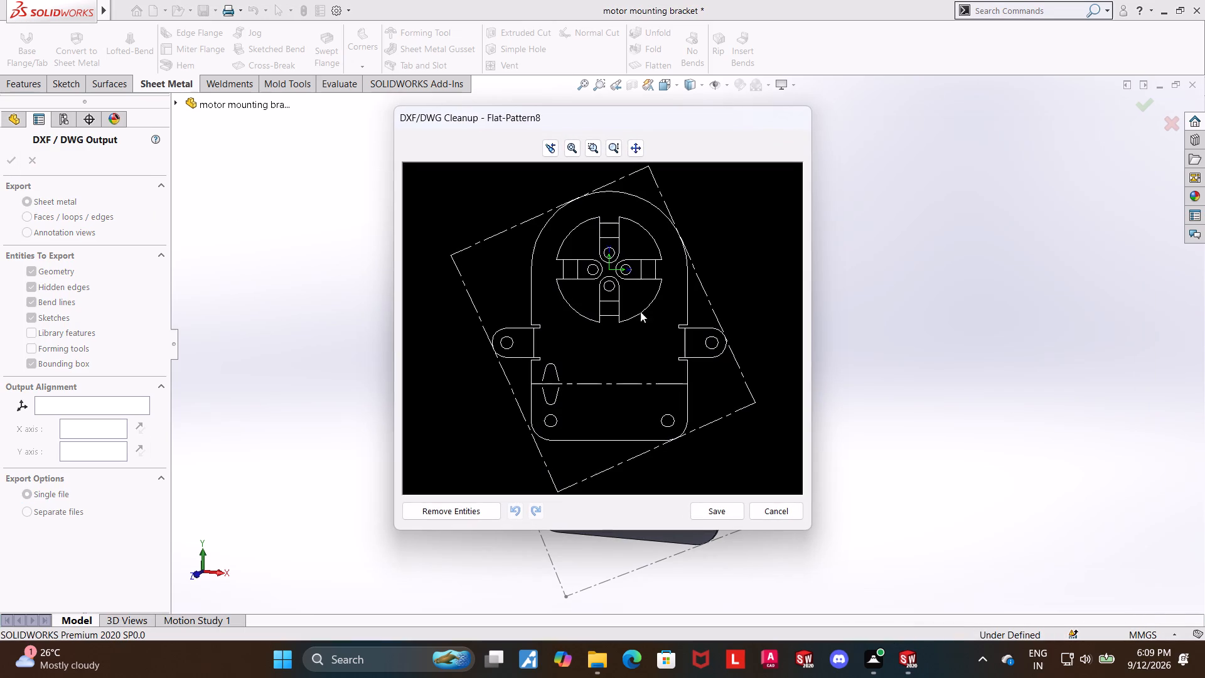
left_click(722, 508)
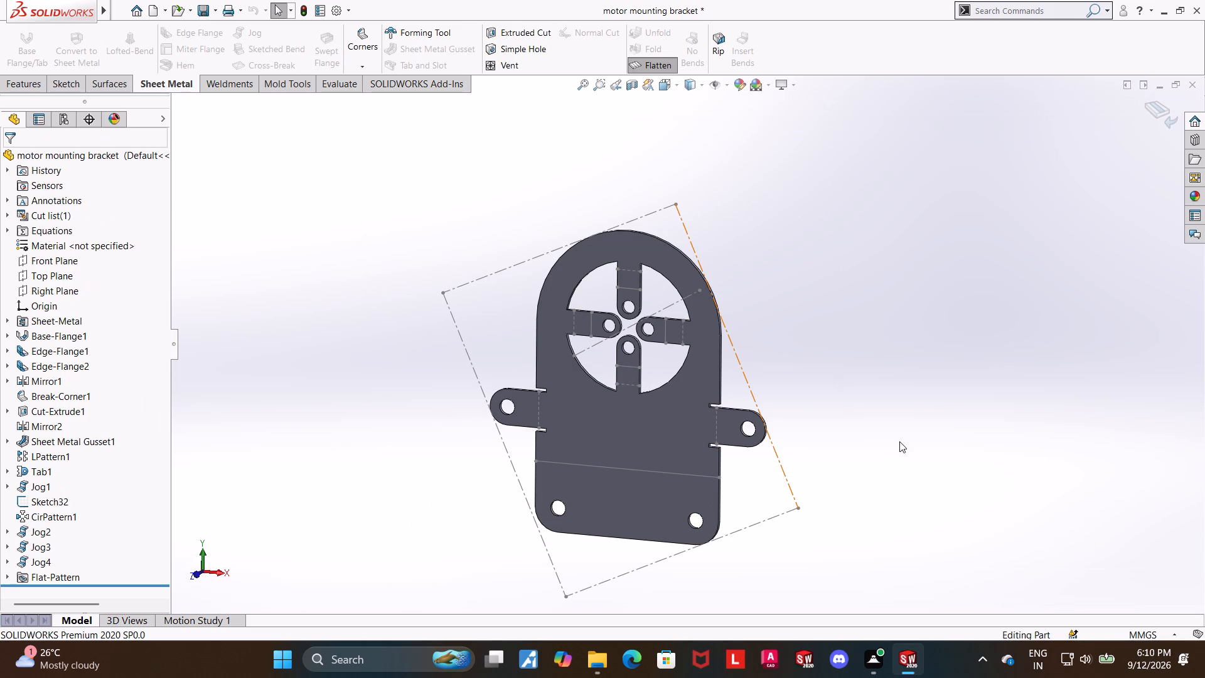
left_click(899, 441)
Save the flattened bracket as an Adobe Portable Document Format file named "motor mounting bracket" in the Downloads folder.
left_click(114, 11)
left_click(160, 174)
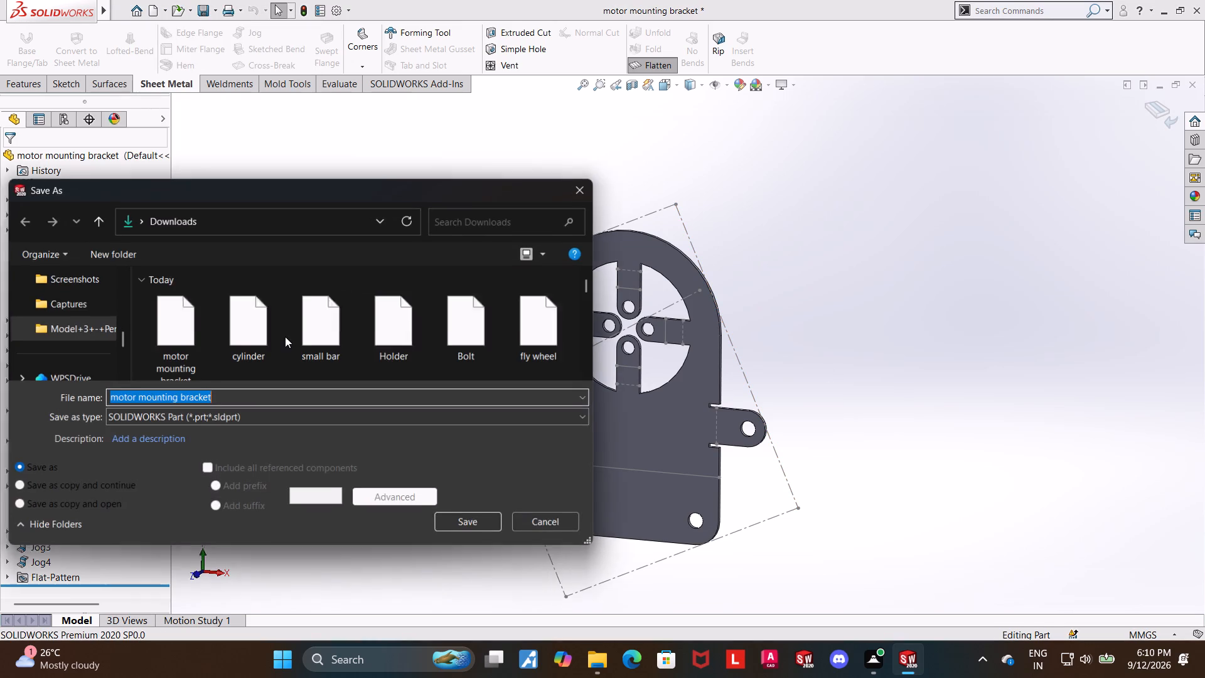
left_click(262, 416)
left_click(277, 122)
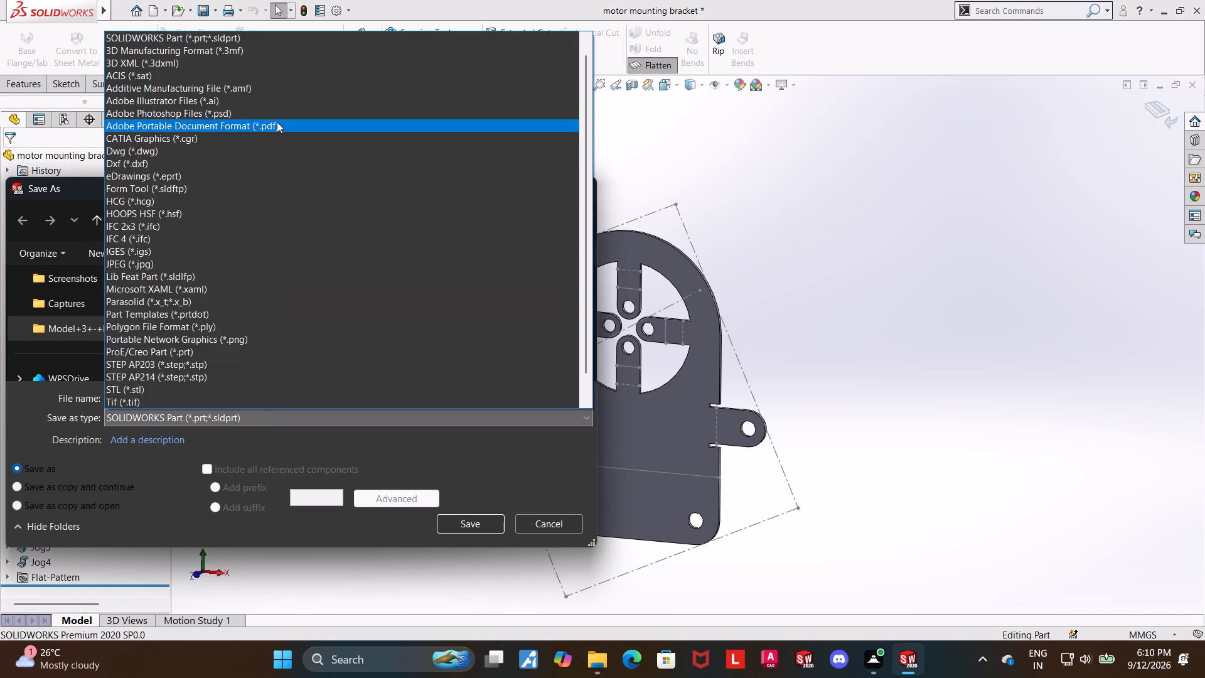
left_click(464, 552)
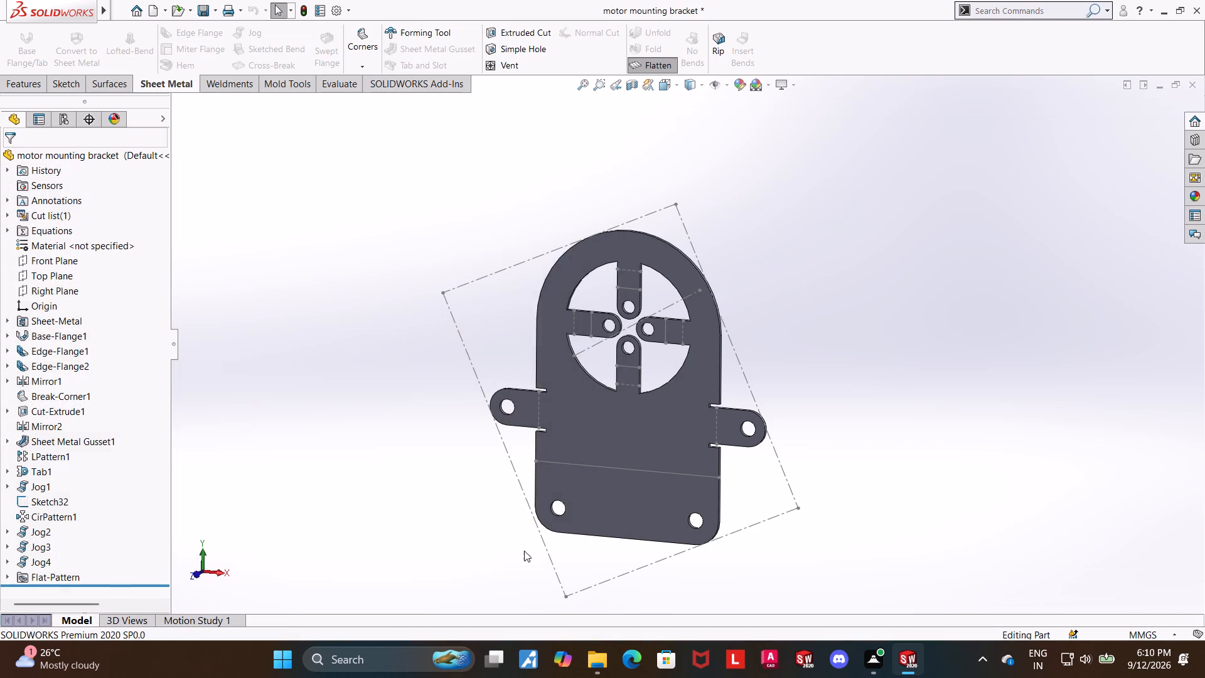